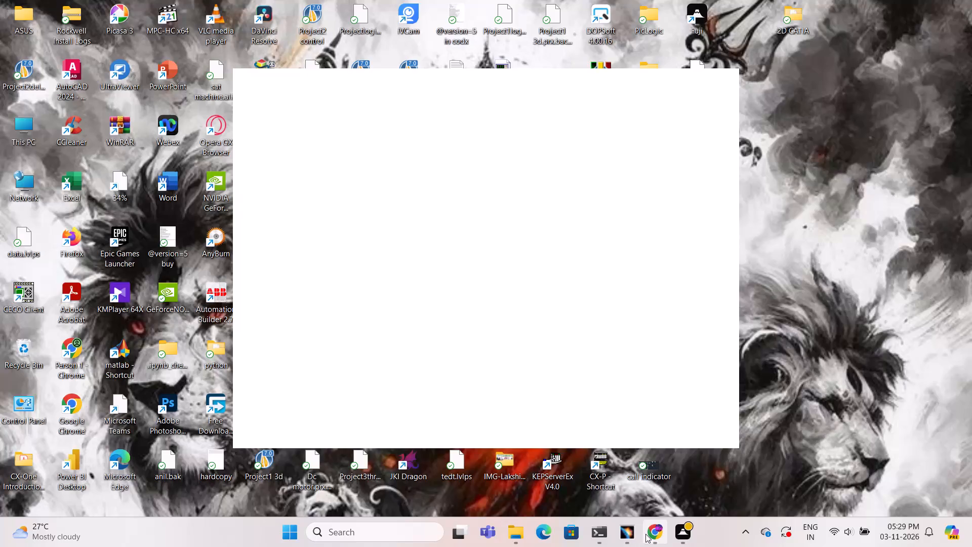
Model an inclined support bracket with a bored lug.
Switch to CATIA and open a positioned sketch on the xy plane with H reversed and the axes swapped.
click(633, 536)
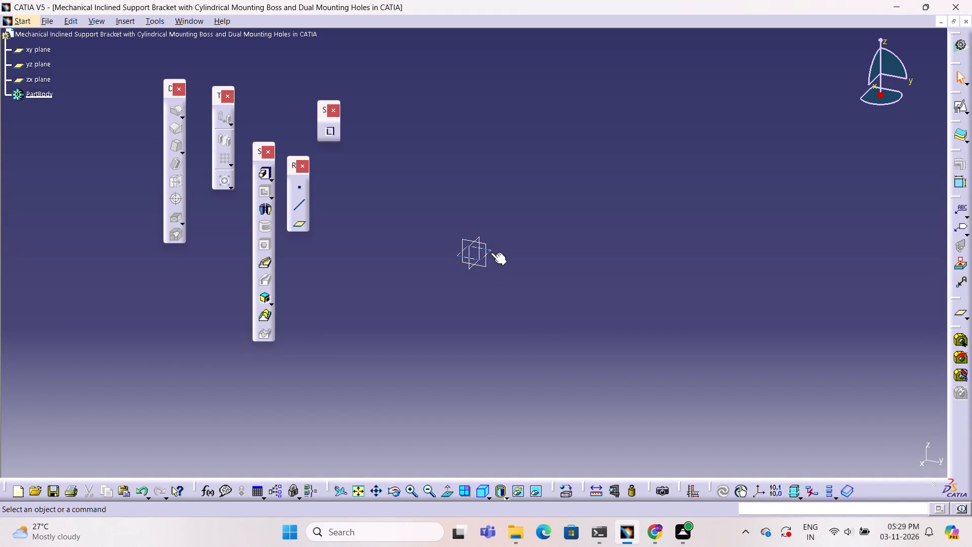
click(491, 252)
click(955, 110)
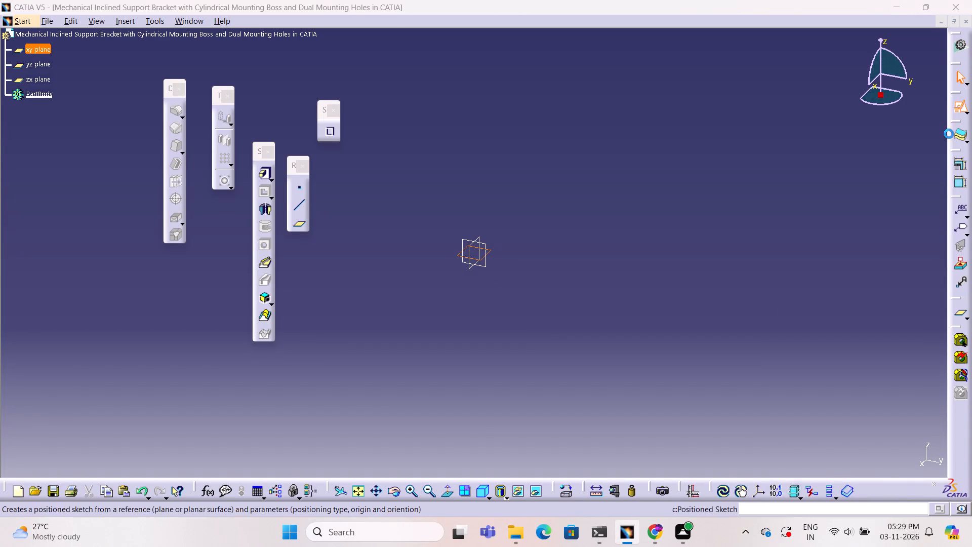
click(835, 432)
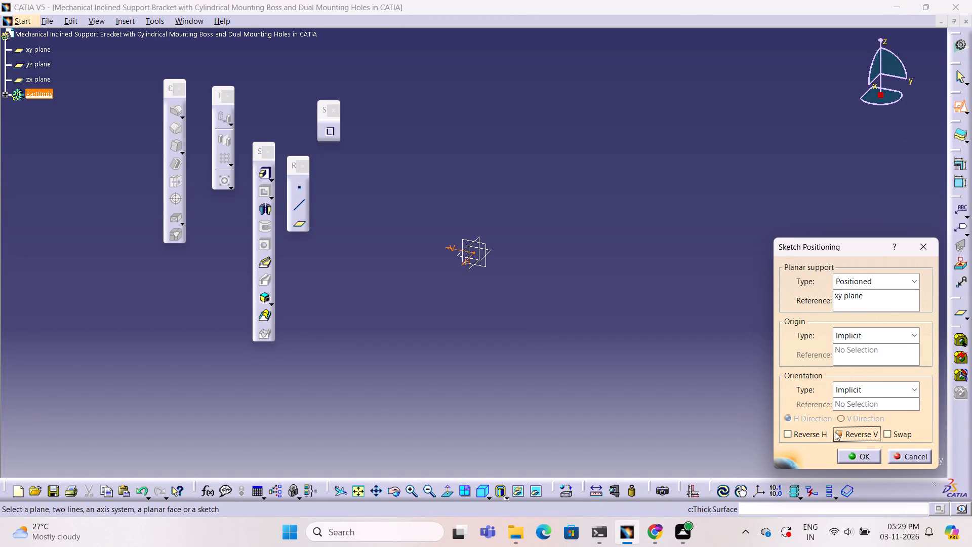
click(786, 429)
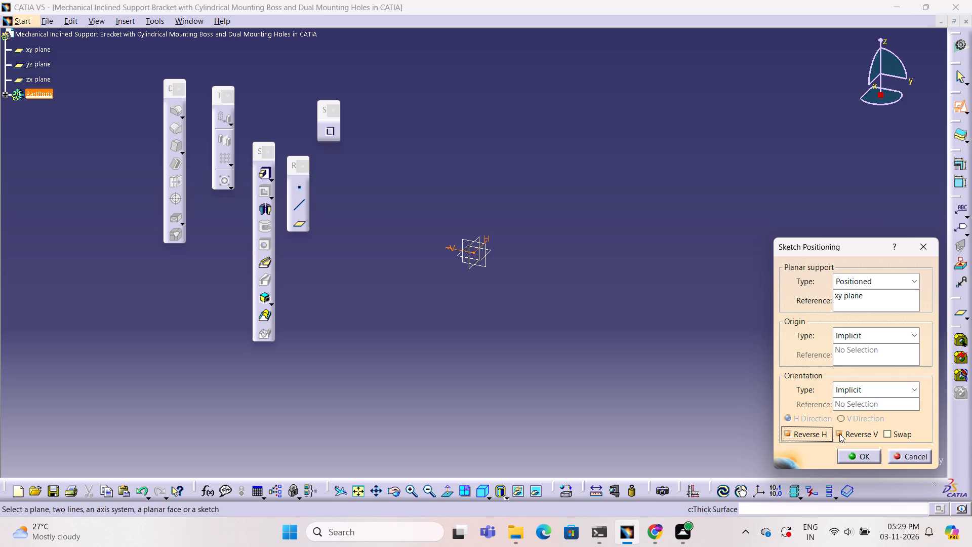
click(839, 434)
click(892, 434)
click(867, 455)
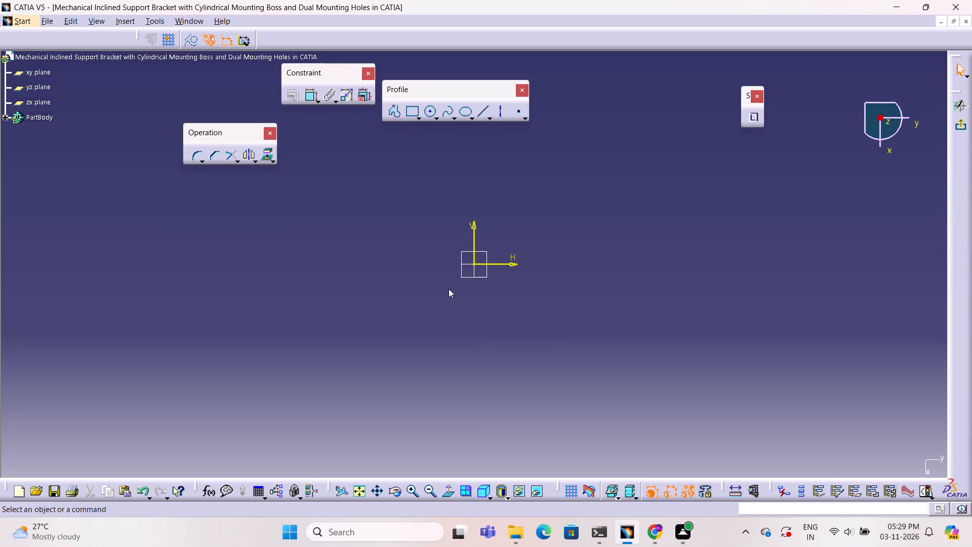
Sketch a circle centred on the H axis, about 47 mm from the origin on the negative H side.
click(427, 110)
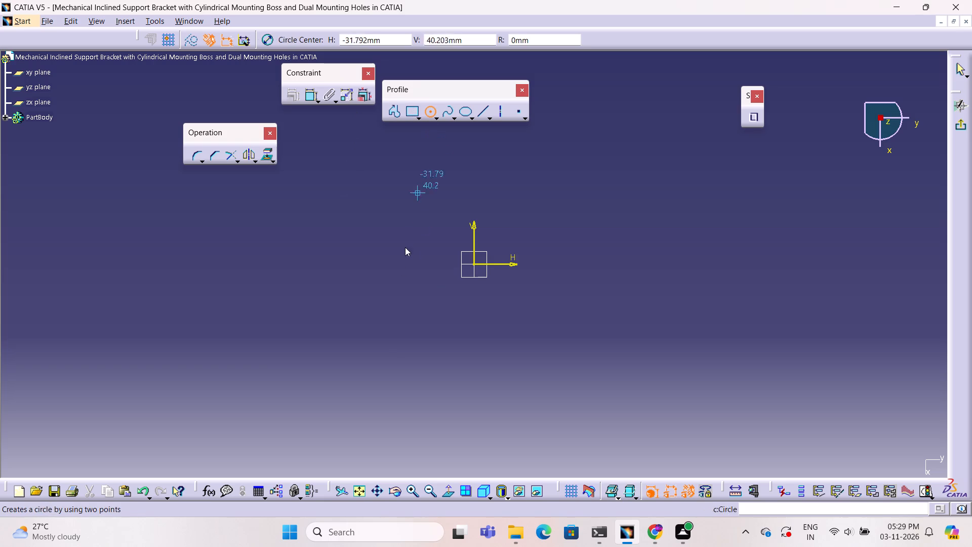
click(390, 264)
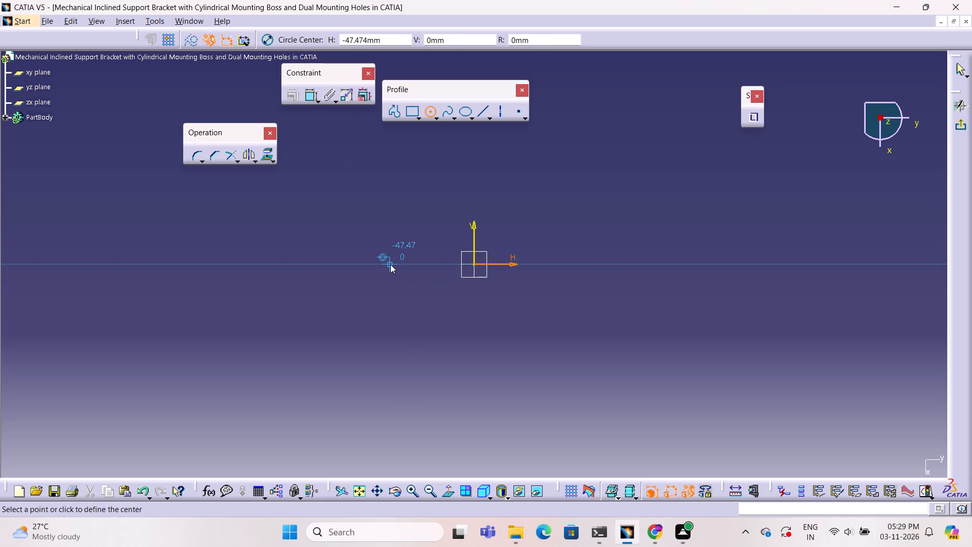
click(401, 292)
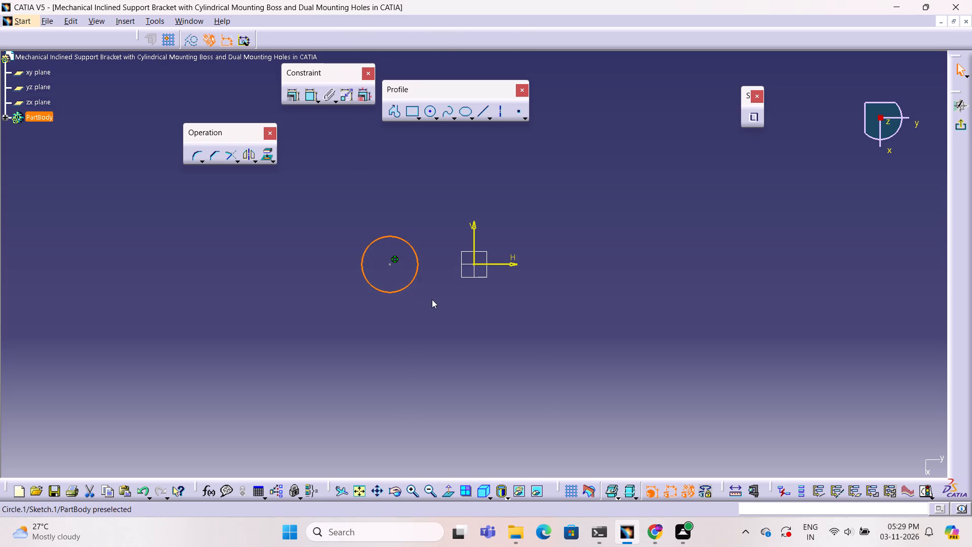
click(432, 299)
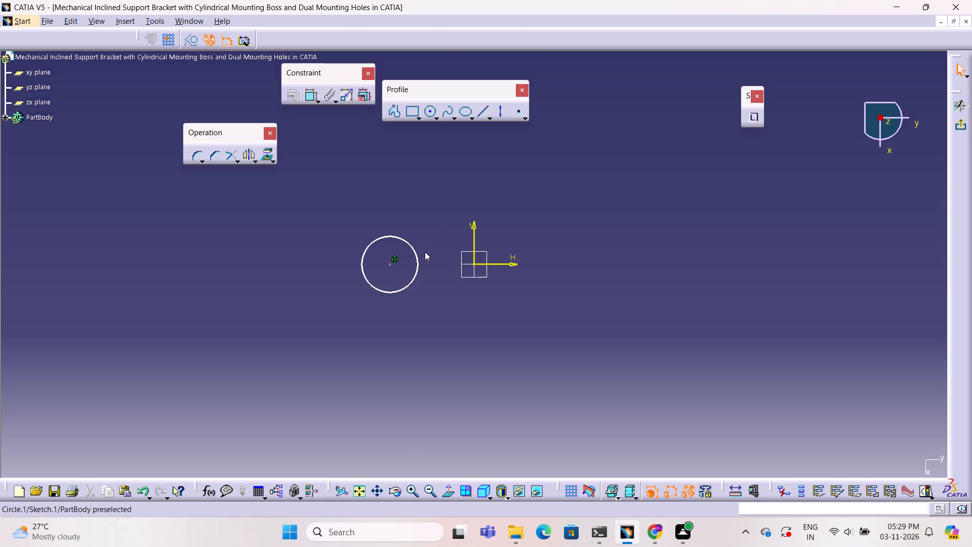
Mirror the circle about the V axis.
click(418, 262)
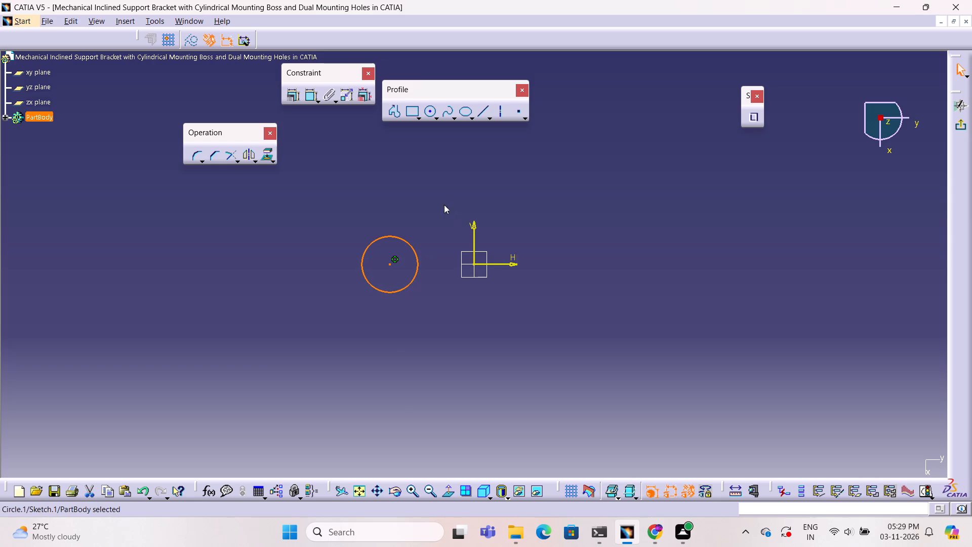
click(246, 156)
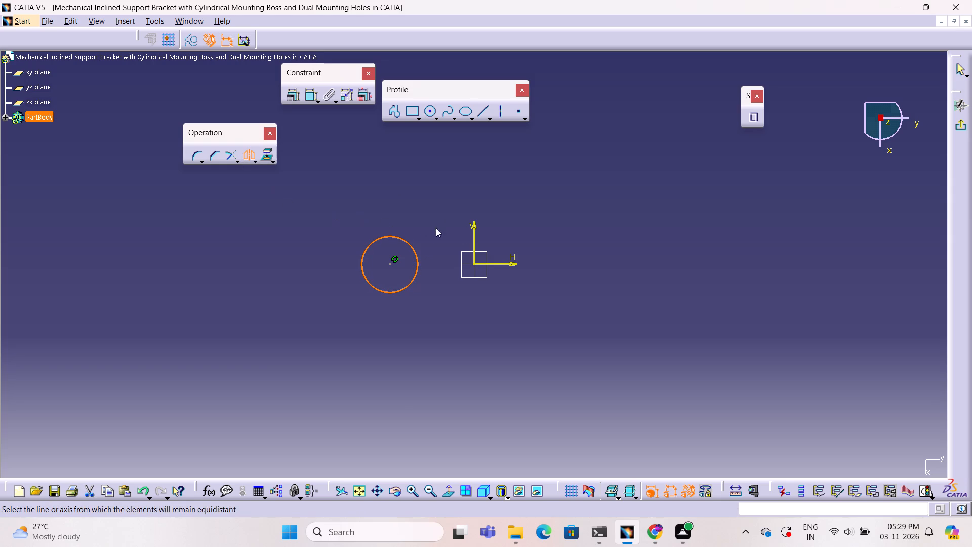
click(474, 238)
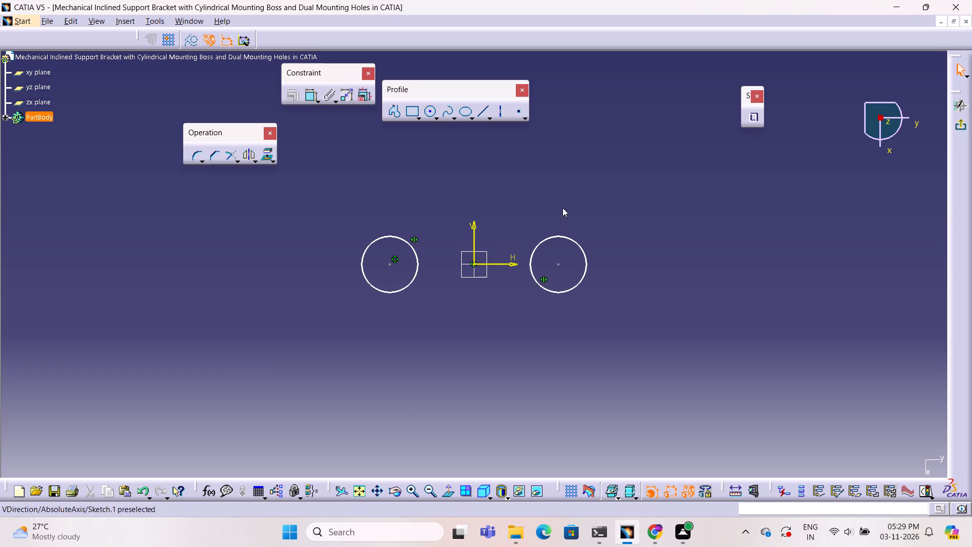
click(562, 205)
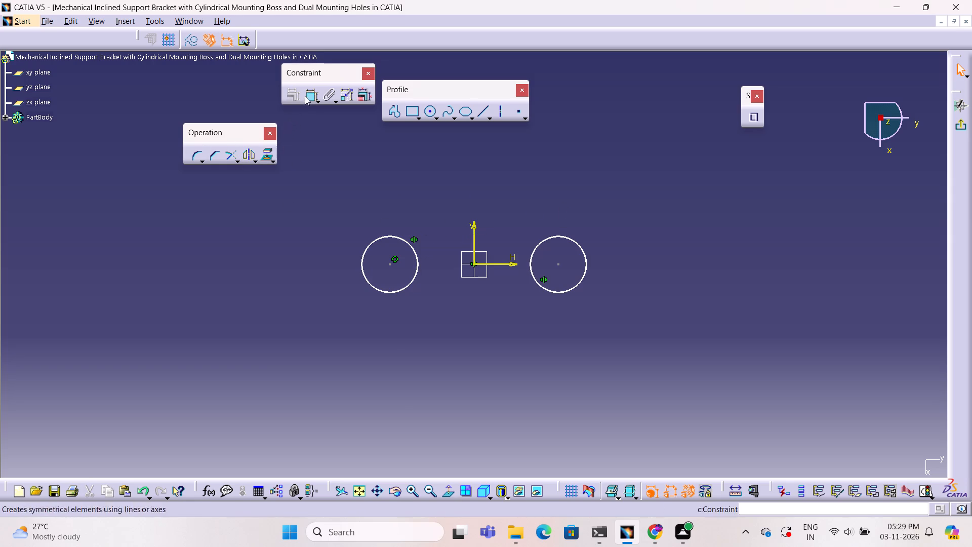
Dimension the distance between the two circle centres and set it to 100 mm.
click(312, 99)
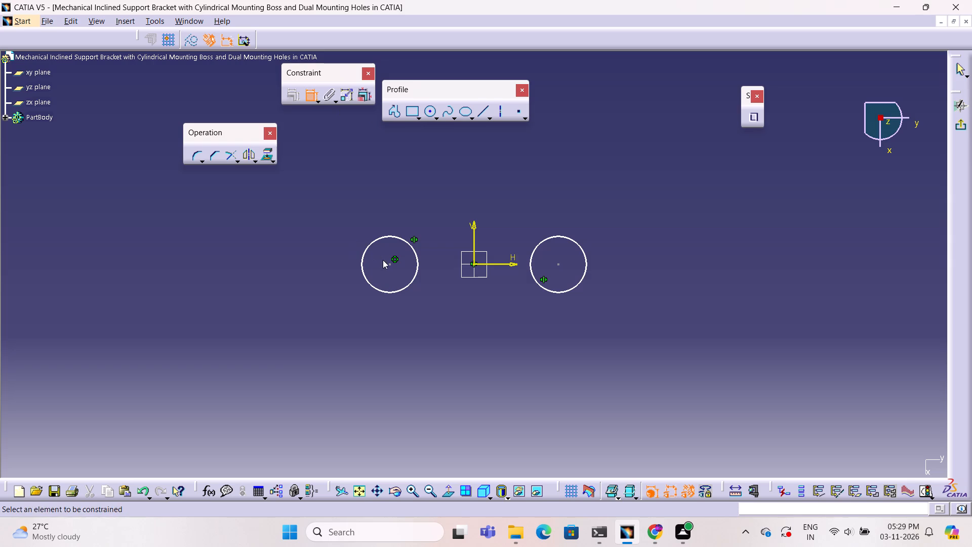
click(388, 264)
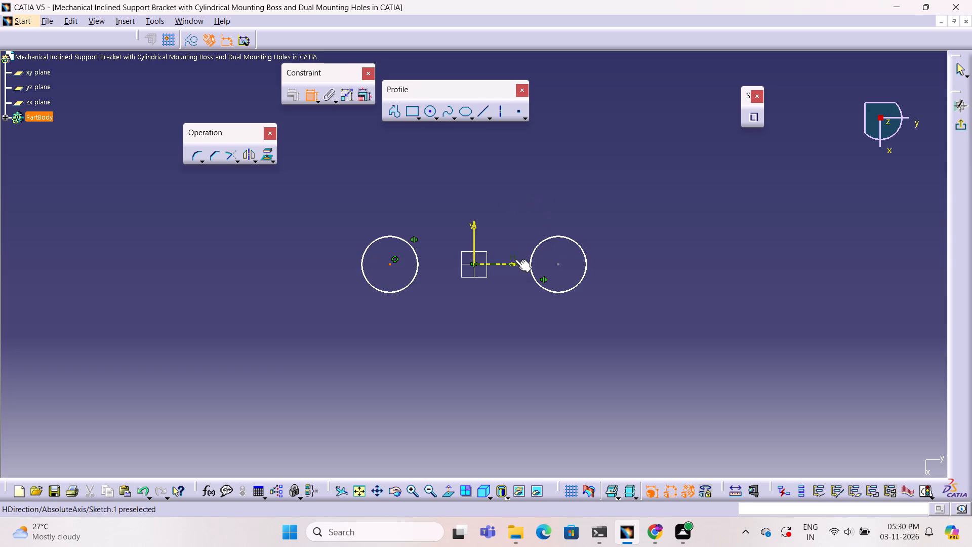
click(560, 265)
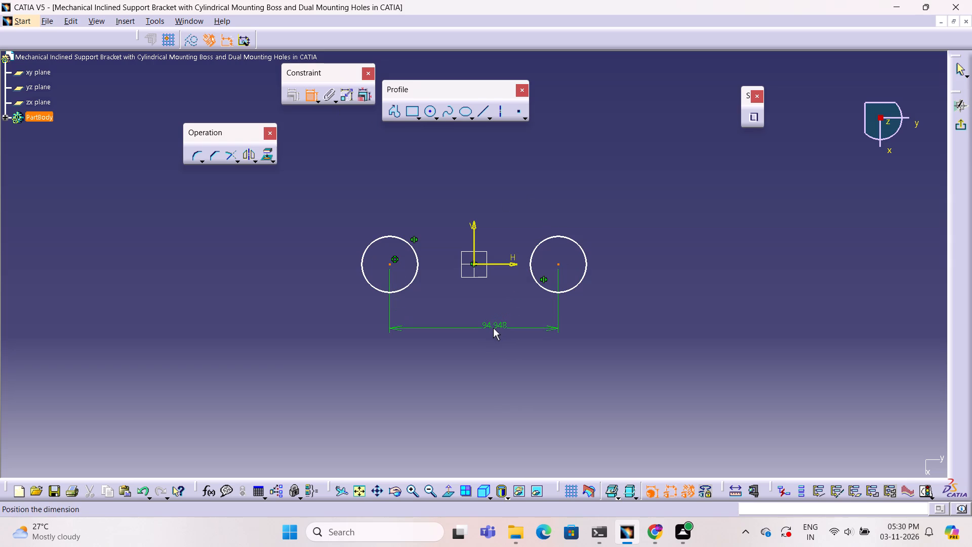
click(493, 328)
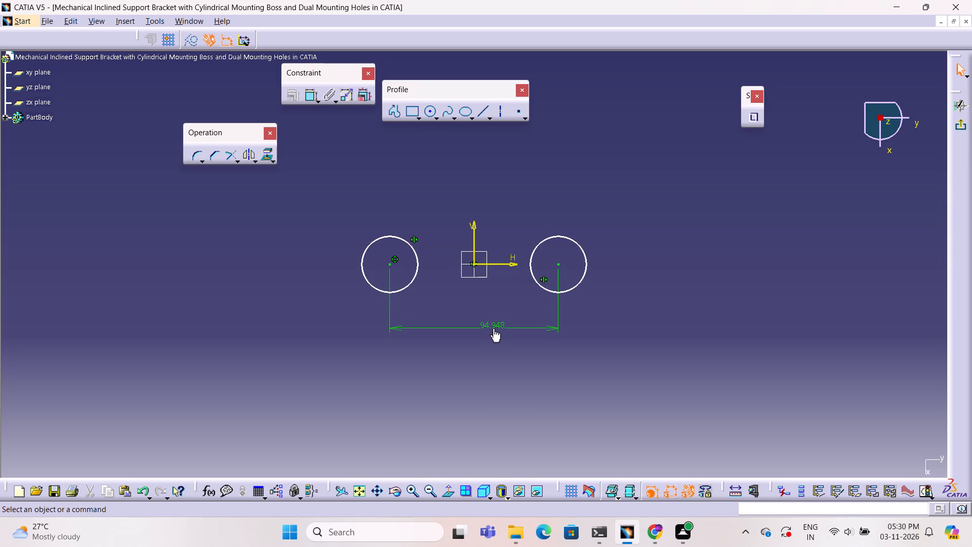
double_click(494, 325)
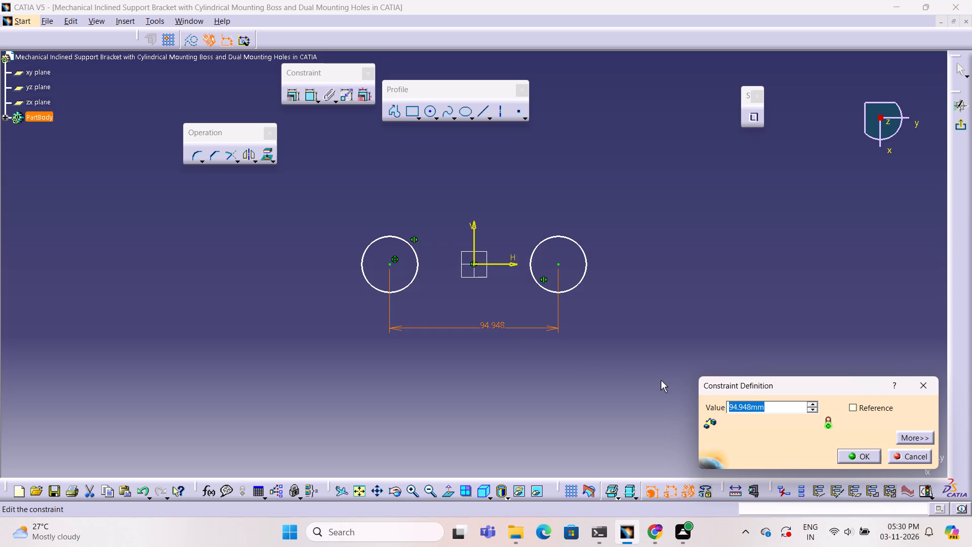
text(100)
key(Return)
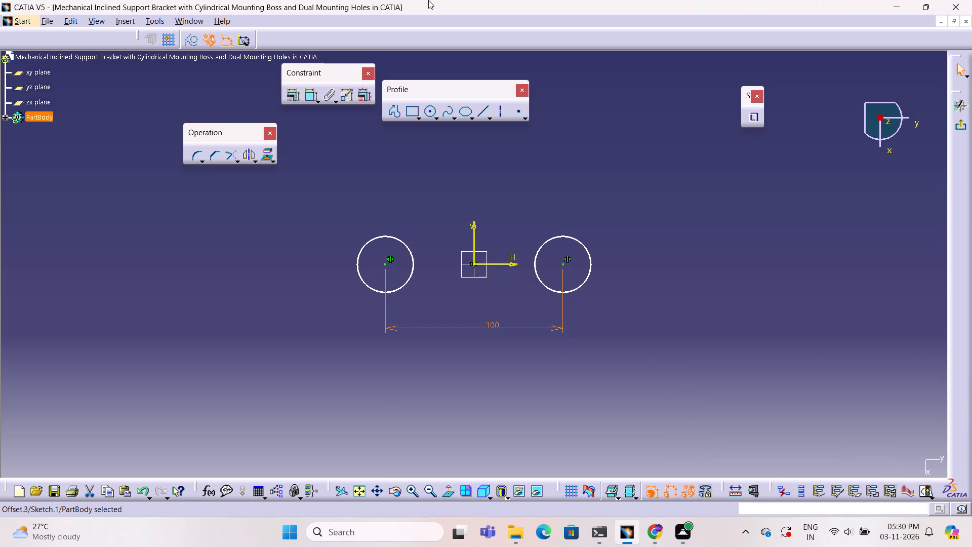
Sketch a smaller concentric circle inside each of the two circles.
click(428, 114)
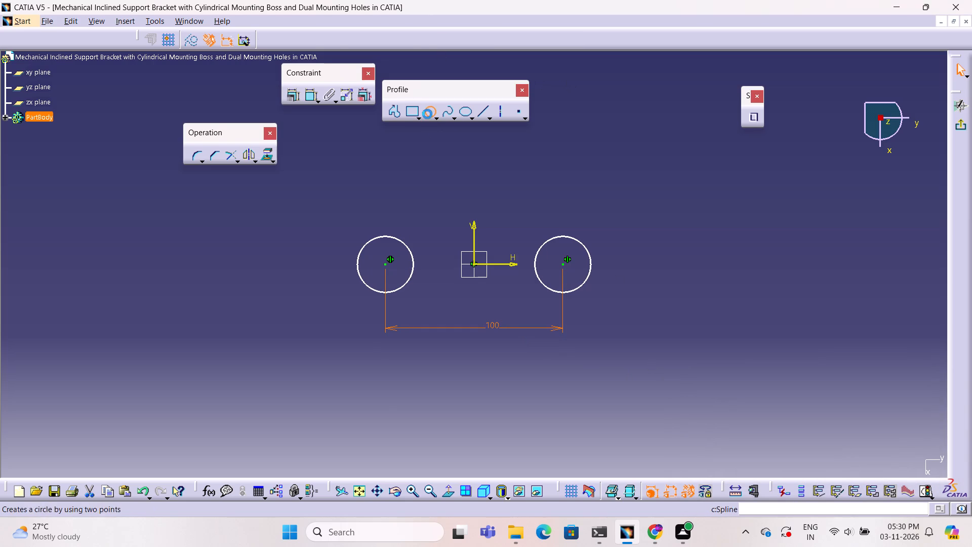
click(385, 264)
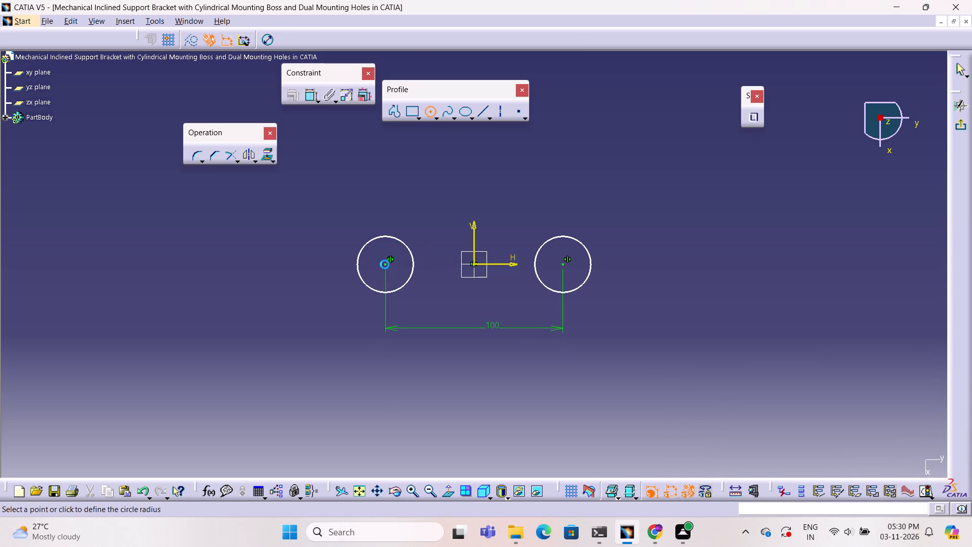
click(392, 277)
click(463, 288)
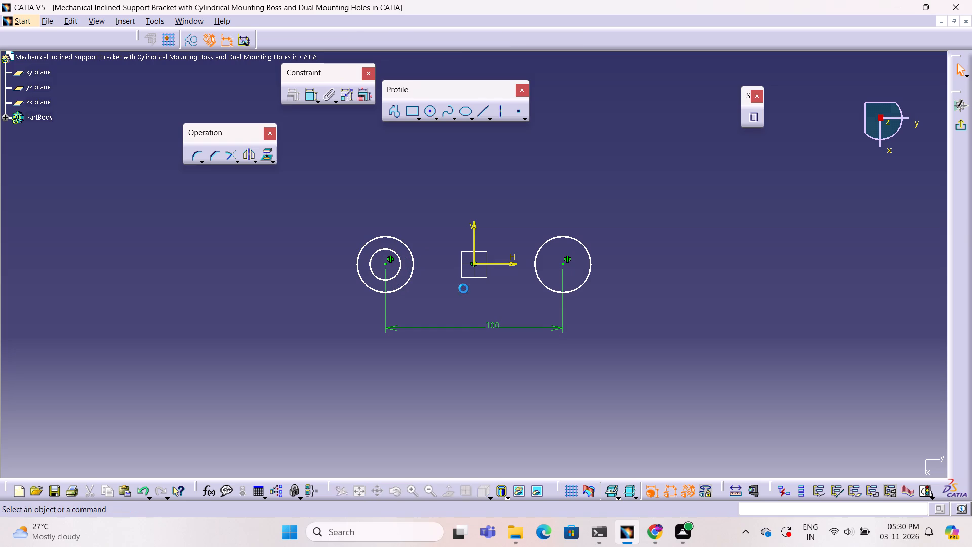
click(430, 112)
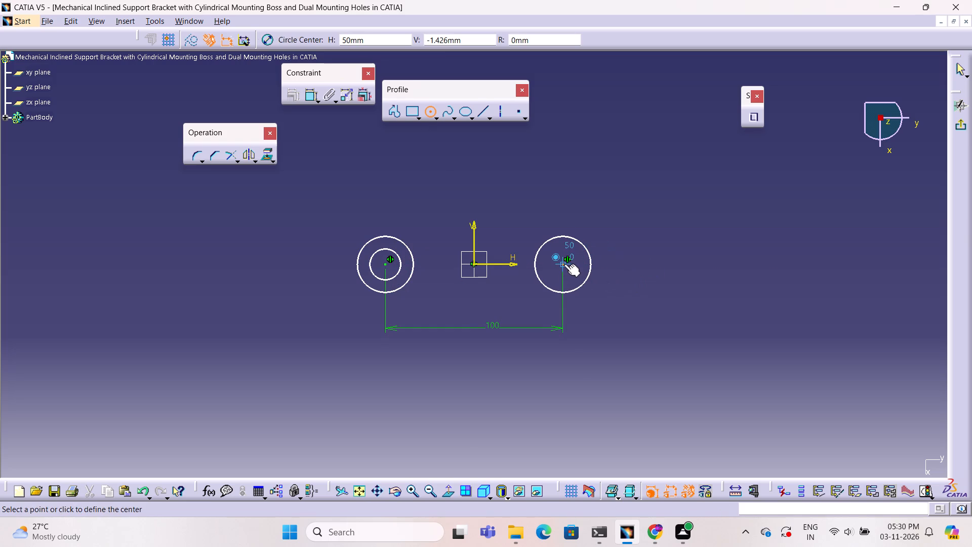
click(564, 264)
click(568, 277)
click(656, 258)
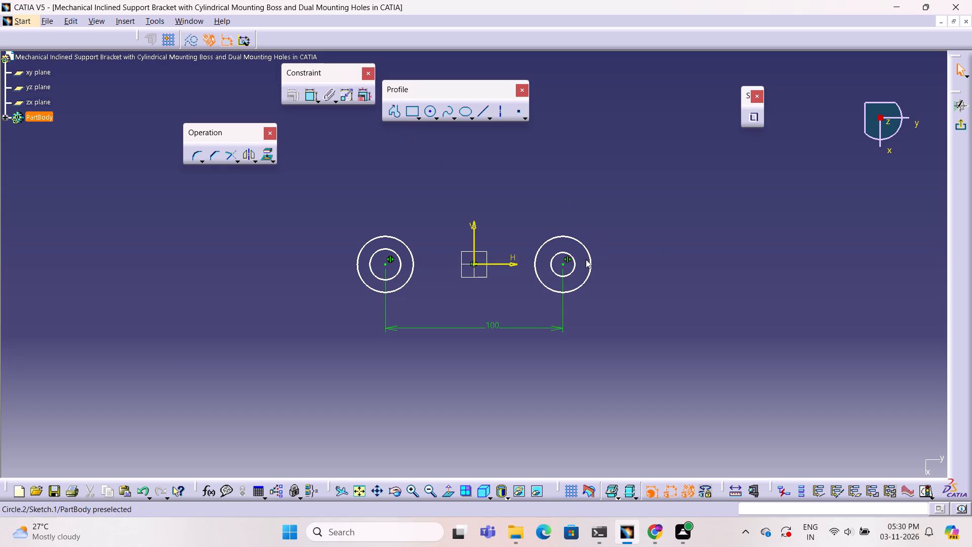
click(575, 267)
click(592, 172)
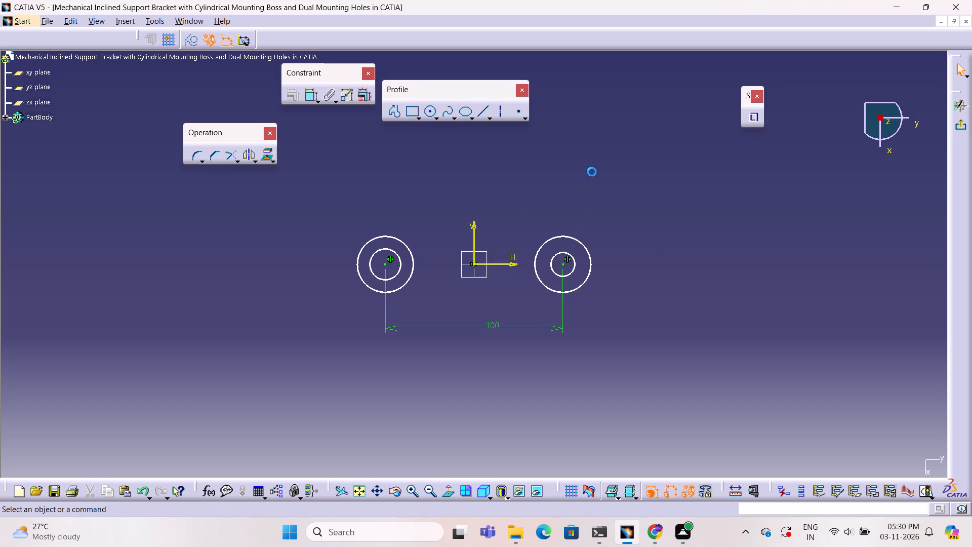
Dimension the inner circle on the negative H side and set its diameter to 20 mm.
click(311, 93)
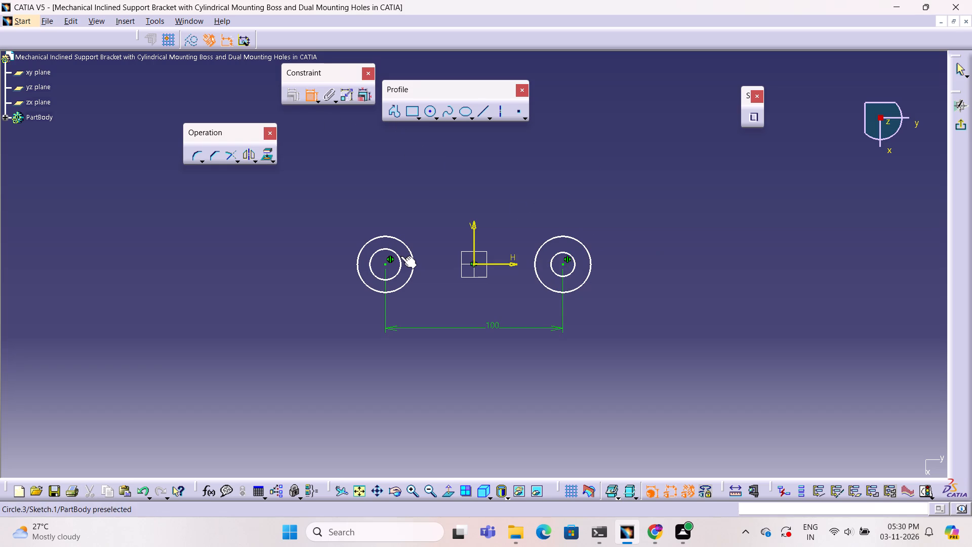
click(400, 257)
click(424, 209)
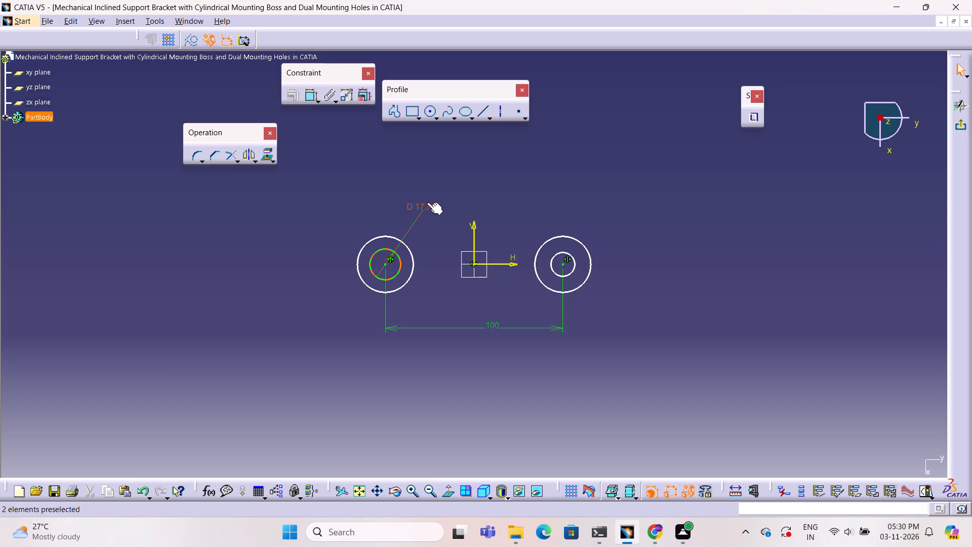
double_click(427, 202)
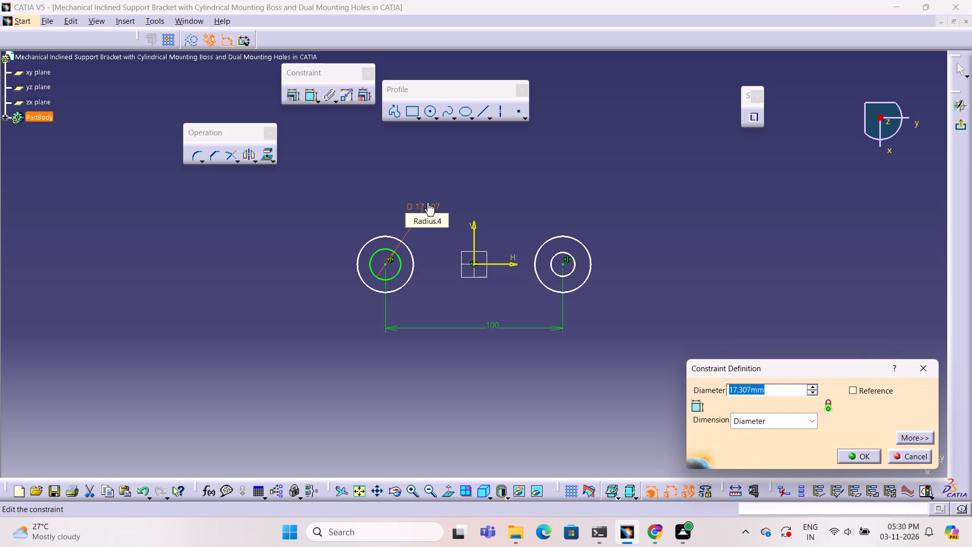
text(20)
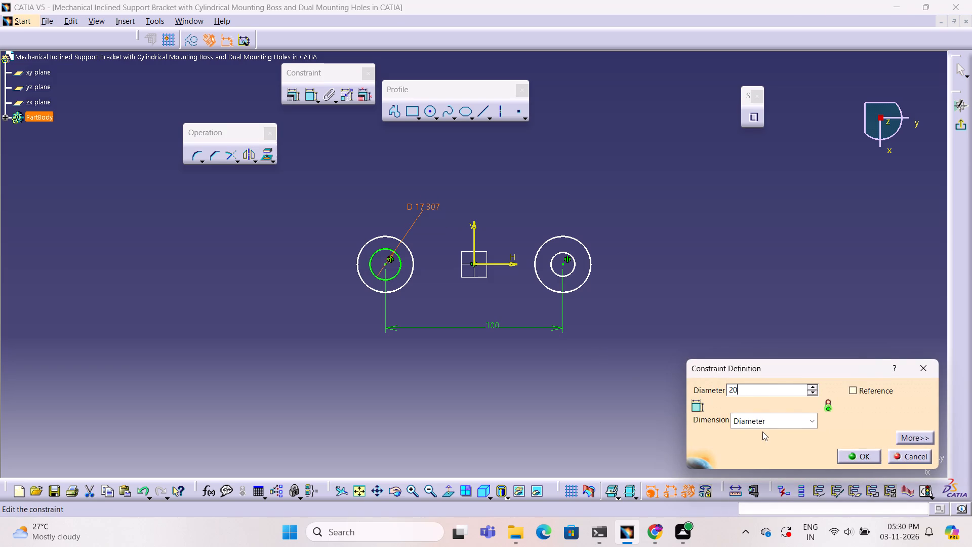
click(869, 460)
click(587, 345)
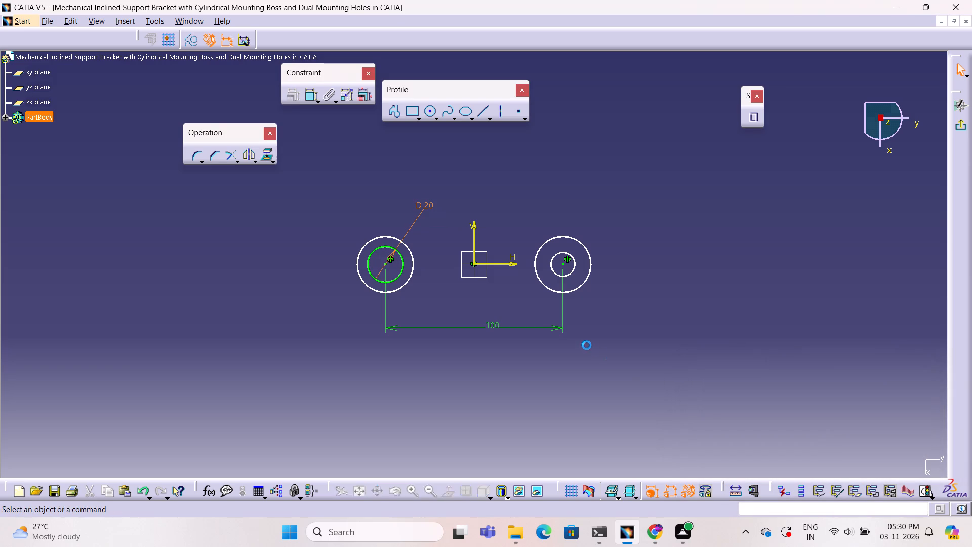
Apply an Equal constraint between the two inner circles.
click(403, 269)
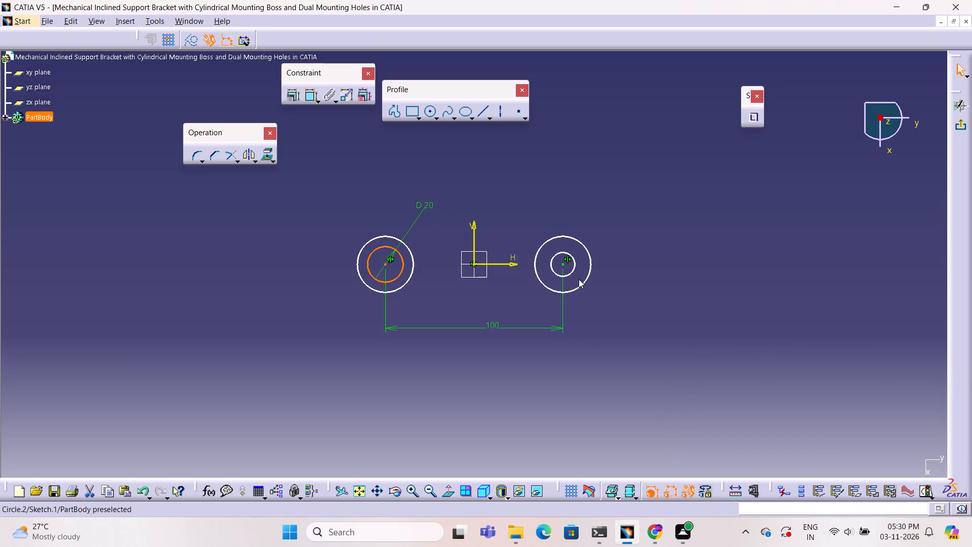
ctrl+click(574, 270)
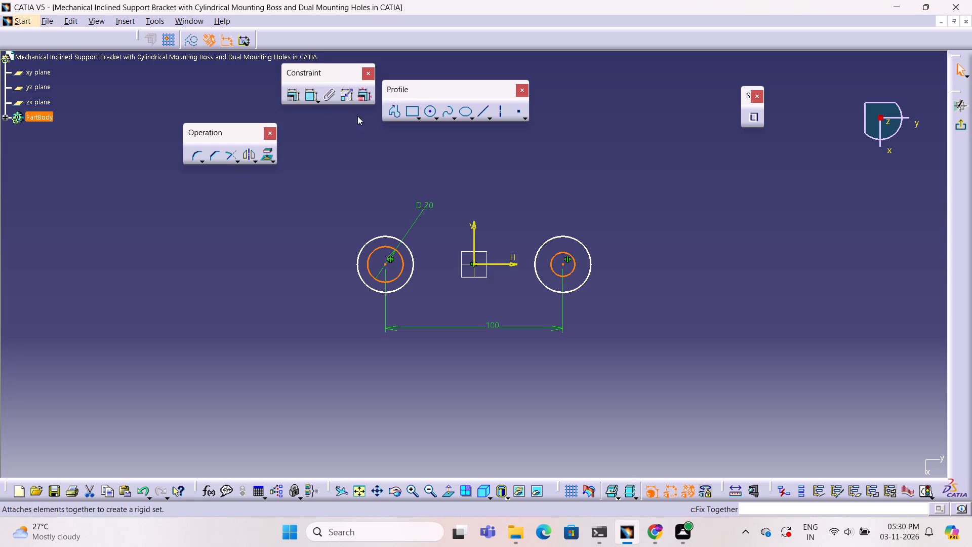
click(290, 98)
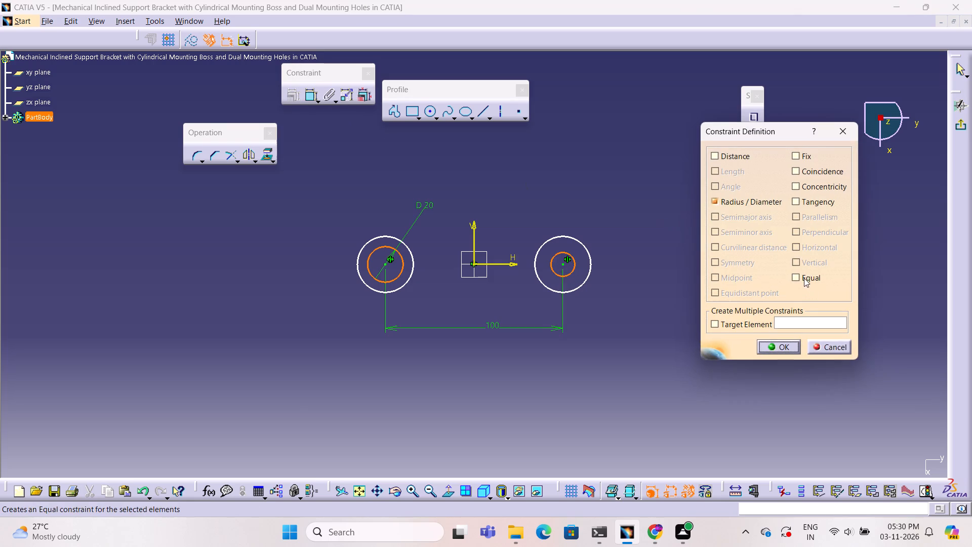
click(794, 272)
click(779, 350)
click(697, 305)
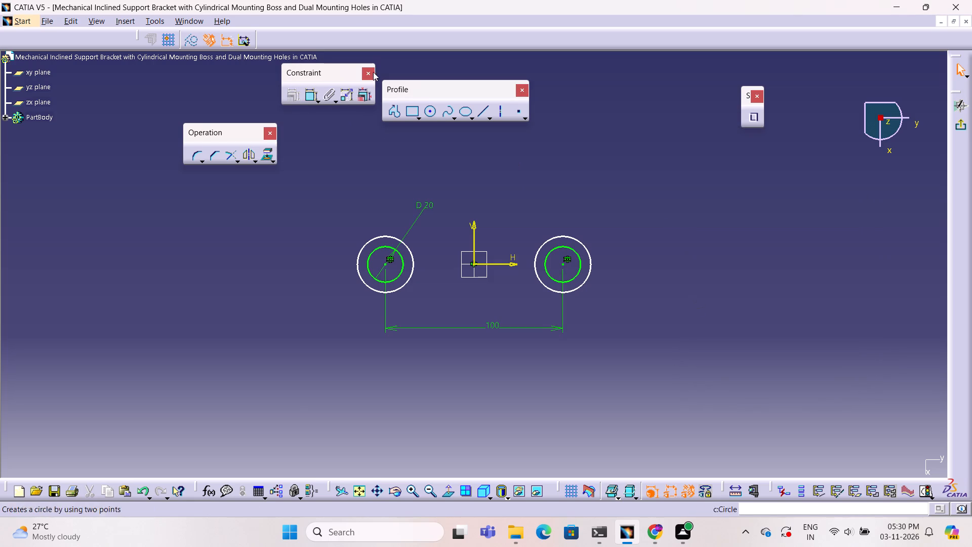
Dimension the outer circle on the negative H side and set its diameter to 40 mm.
click(311, 99)
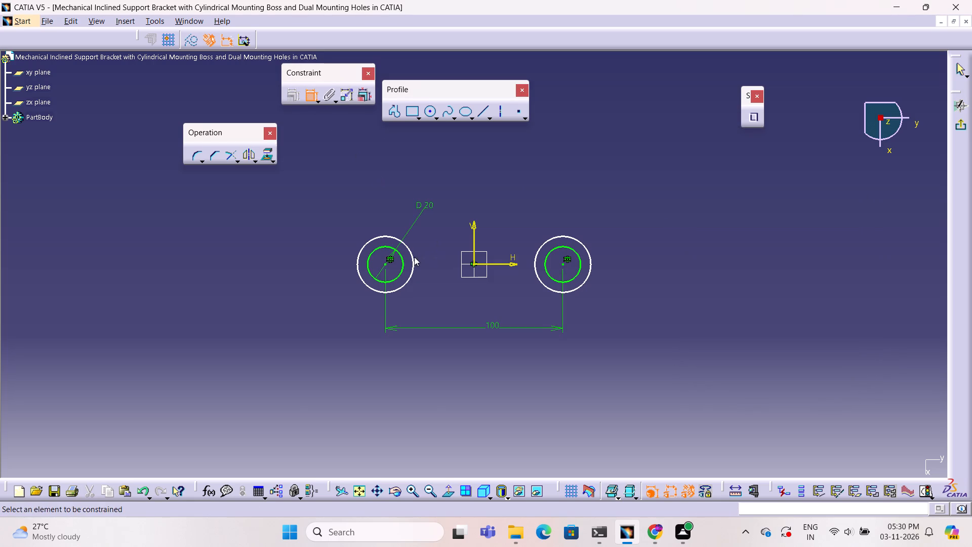
click(413, 258)
click(458, 202)
double_click(462, 200)
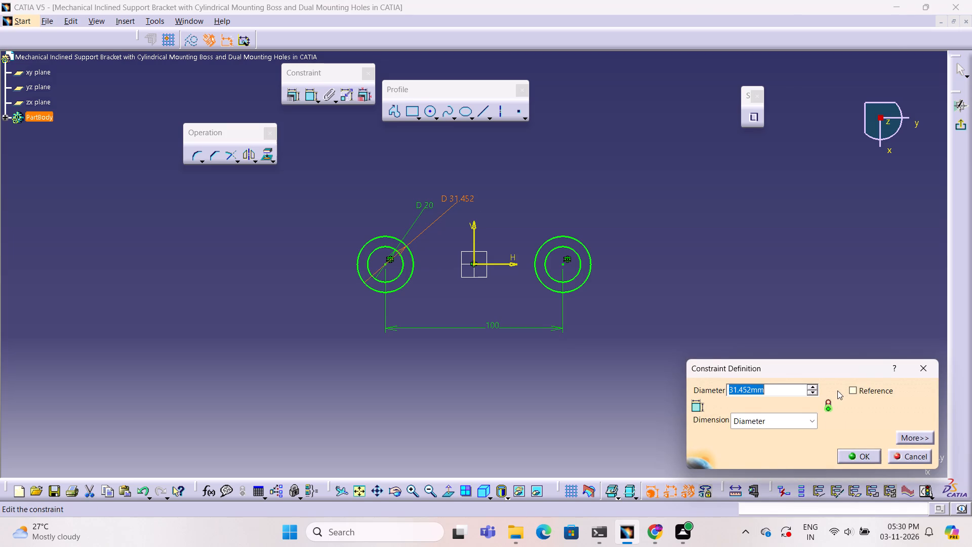
text(40)
click(866, 453)
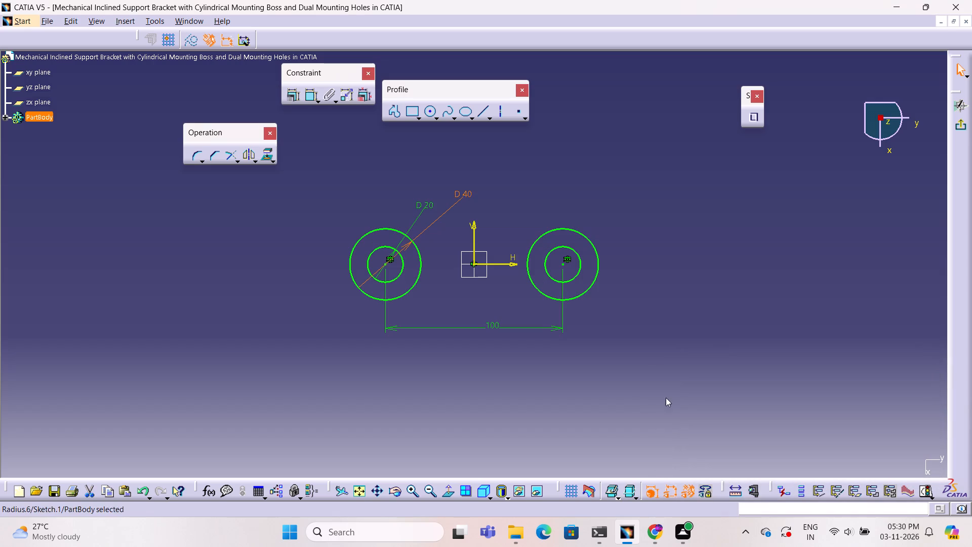
click(663, 395)
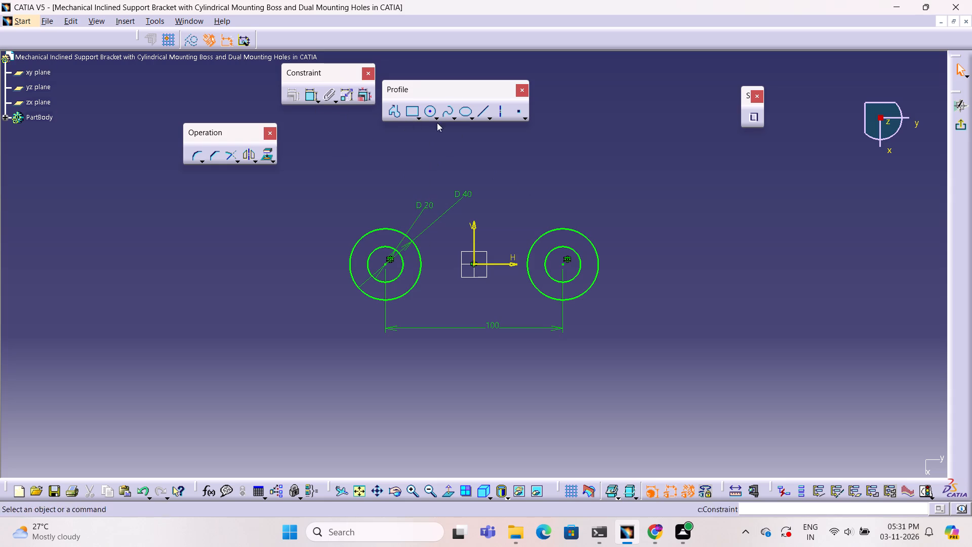
Draw a bi-tangent line joining the two outer circles along their negative V side.
click(491, 119)
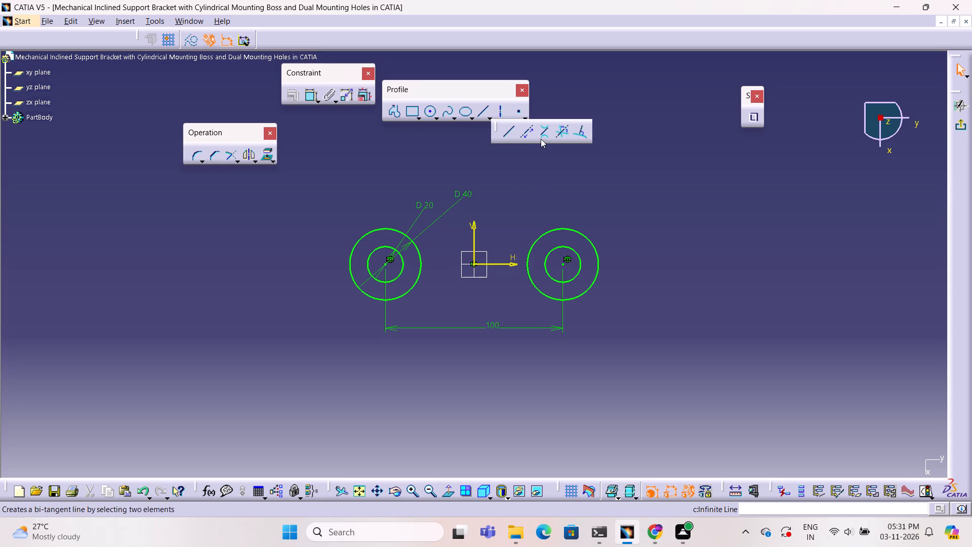
click(541, 137)
click(403, 294)
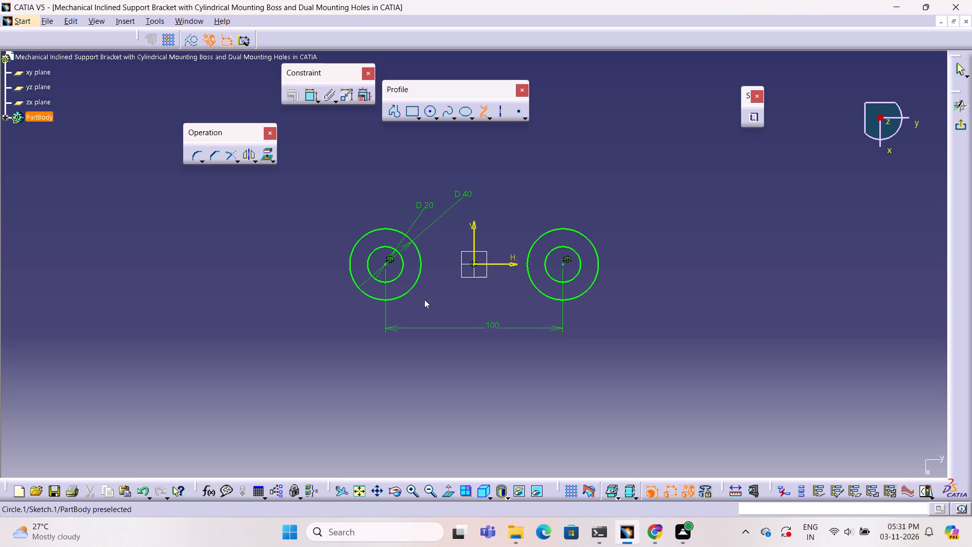
click(557, 300)
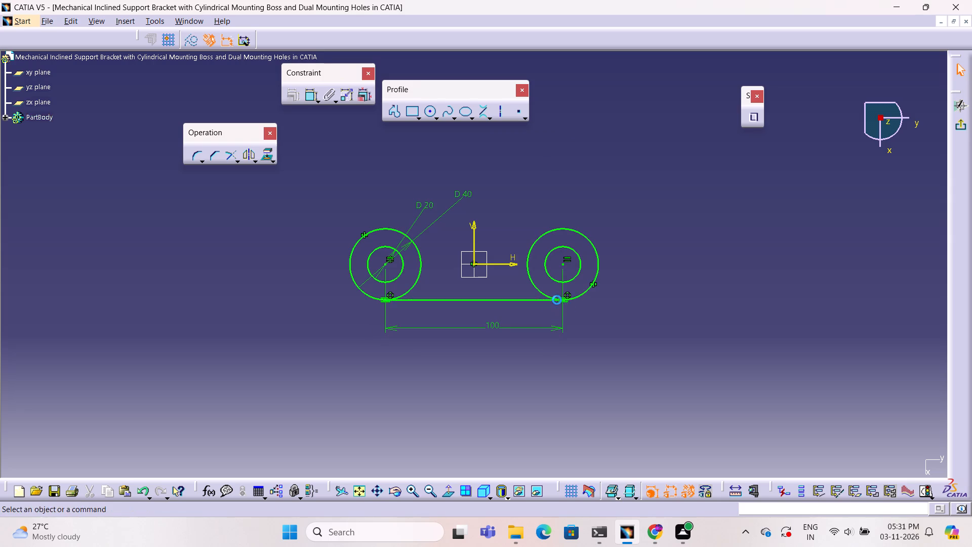
click(601, 326)
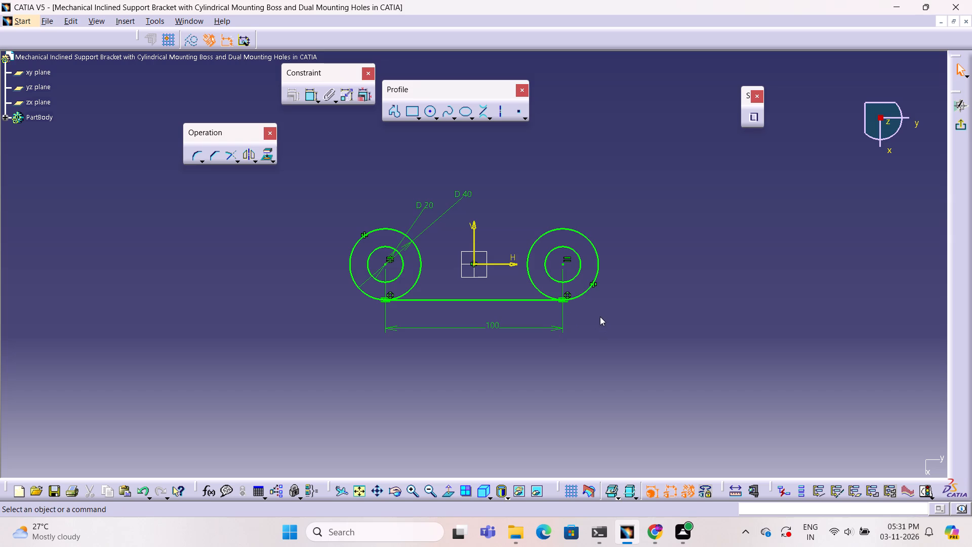
click(608, 314)
Draw a 180 mm vertical profile line upward from the bi-tangent line, at about H -16 mm.
click(392, 113)
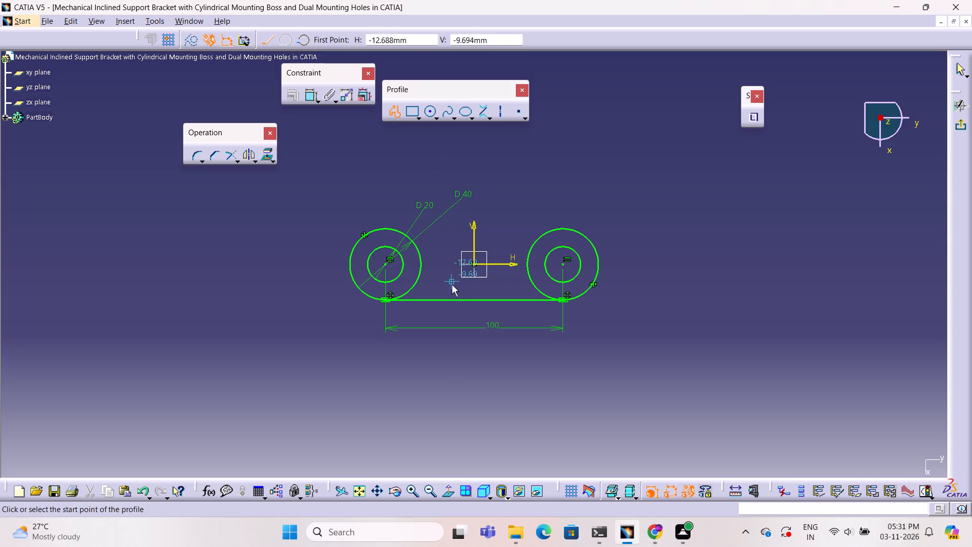
click(443, 301)
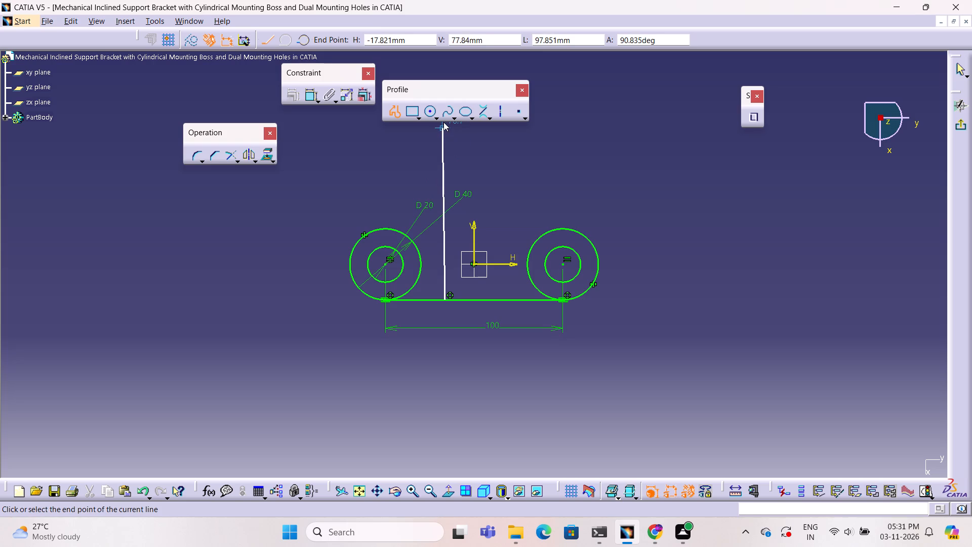
middle_drag(442, 127, 442, 233)
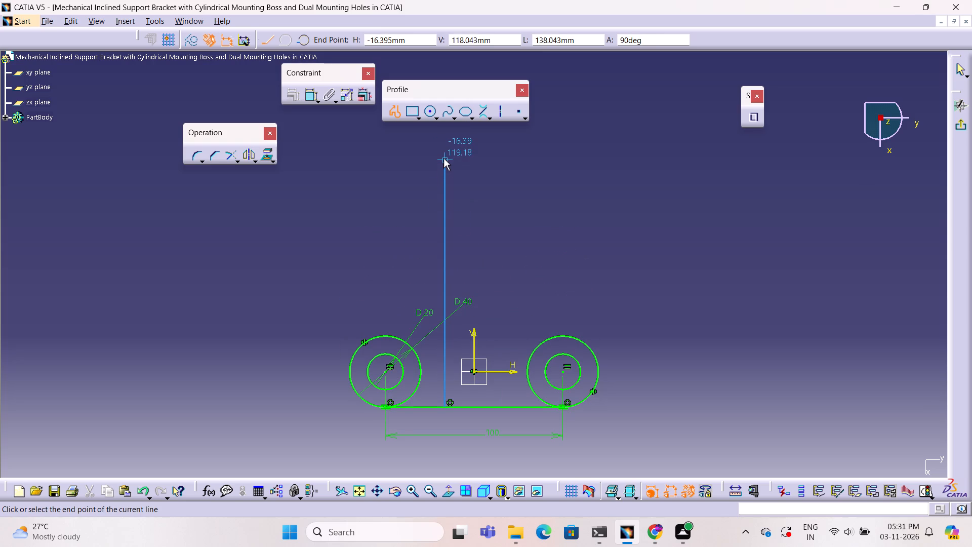
key(Tab)
key(Tab)
key(Tab)
key(Tab)
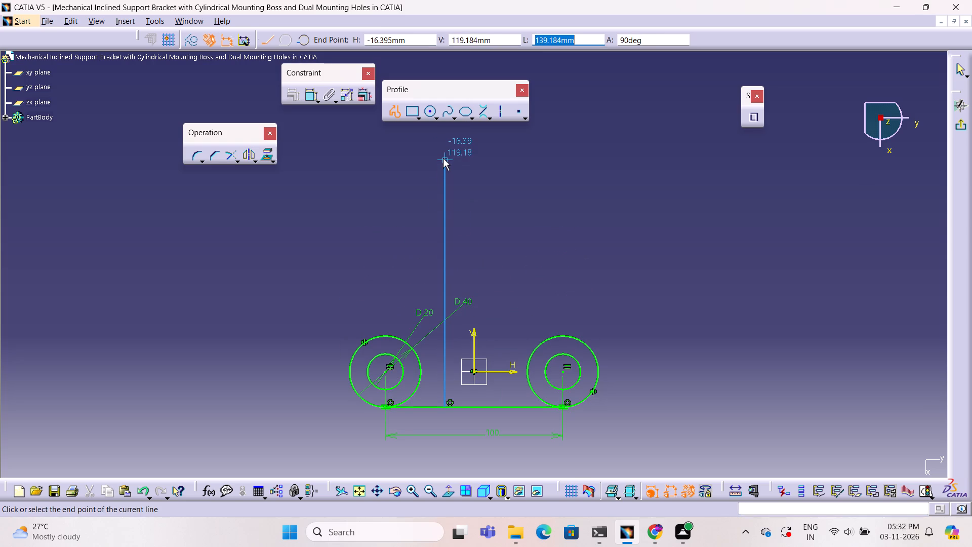
text(180)
key(Return)
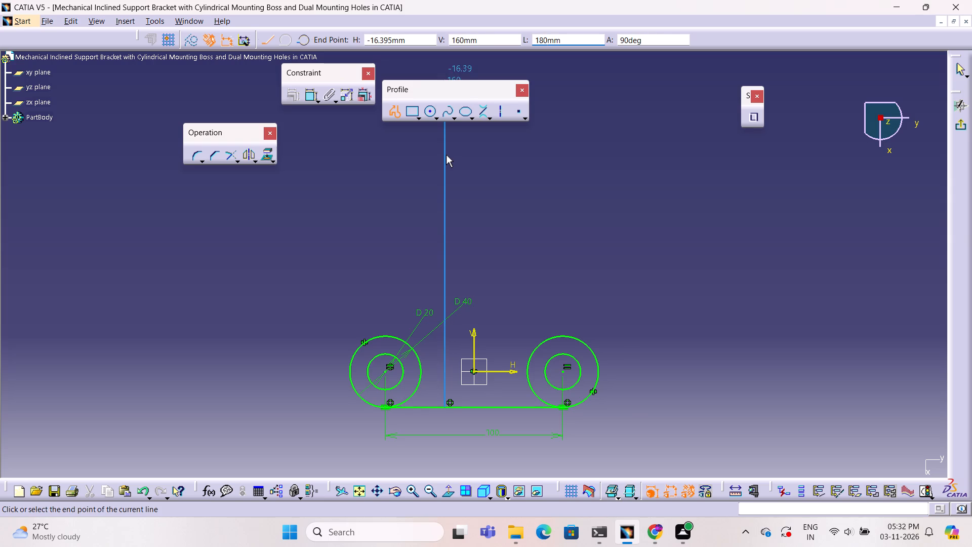
click(446, 155)
key(Escape)
key(Escape)
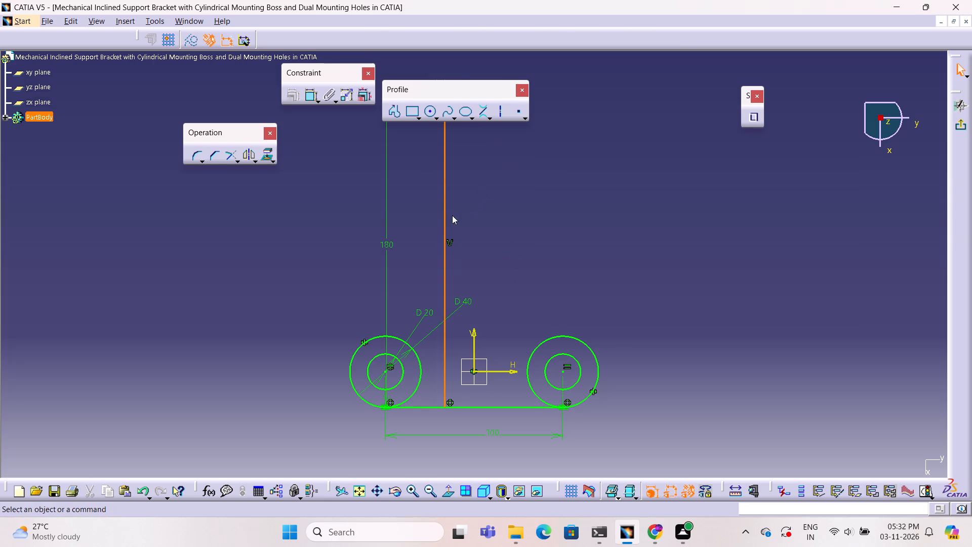
click(445, 220)
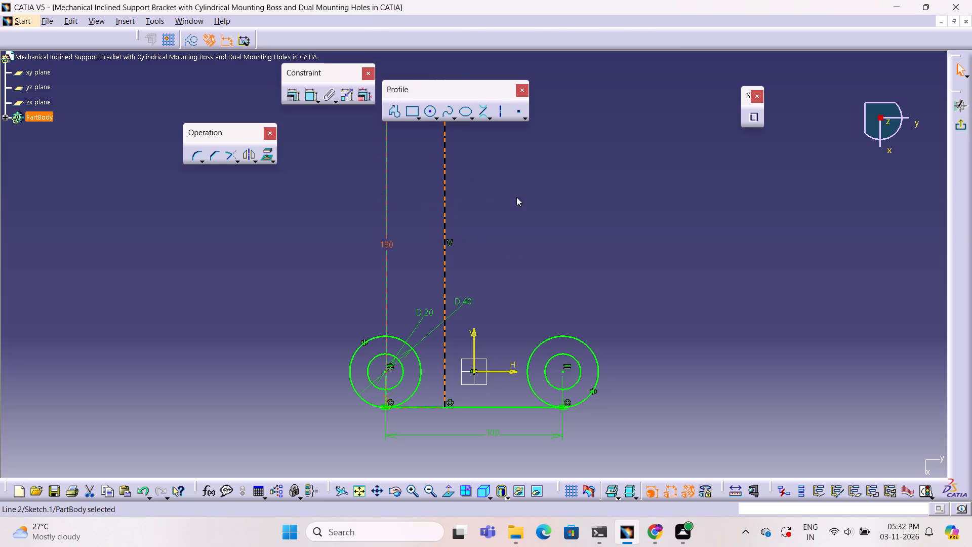
click(467, 179)
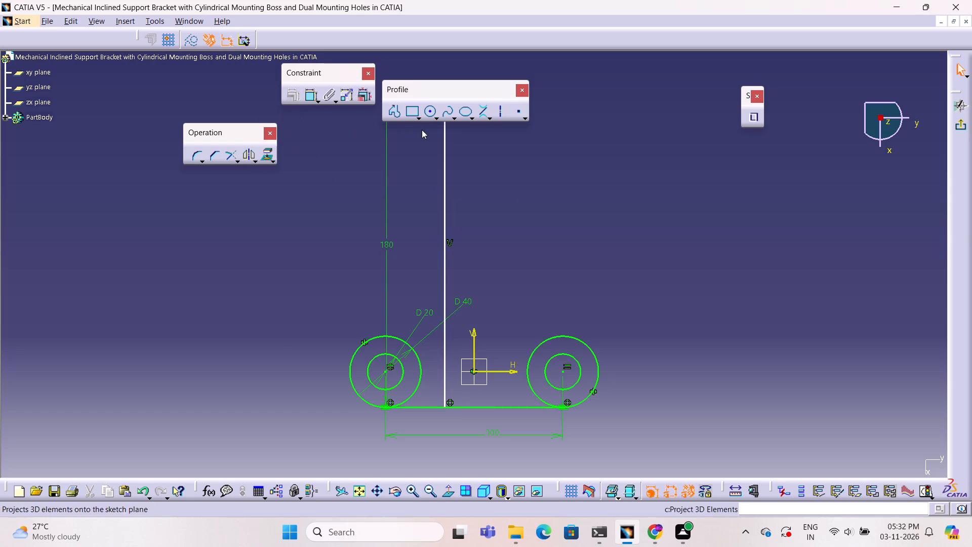
Draw a second 180 mm vertical line from the bi-tangent line at about H 24 mm, joined horizontally to the first line's upper end.
click(398, 112)
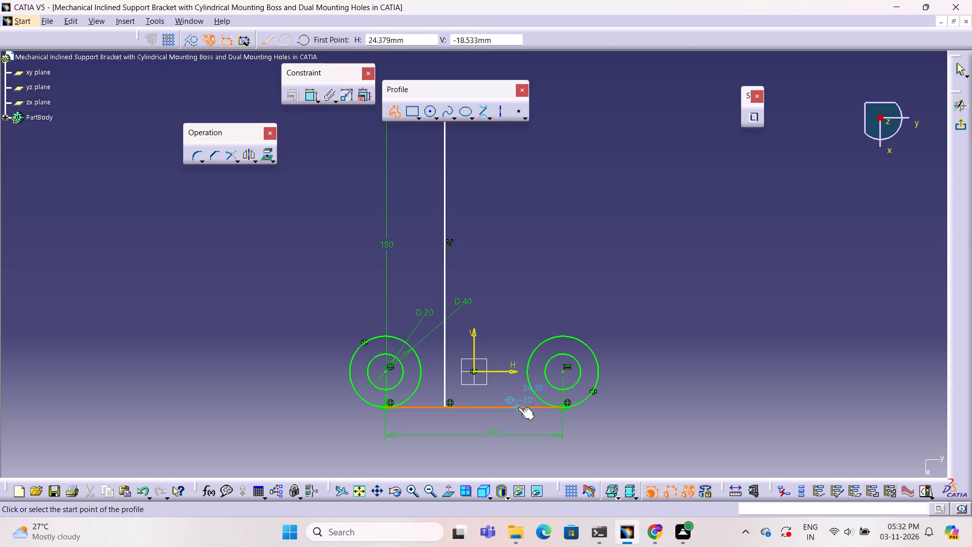
drag(518, 407, 518, 403)
middle_drag(507, 229, 498, 412)
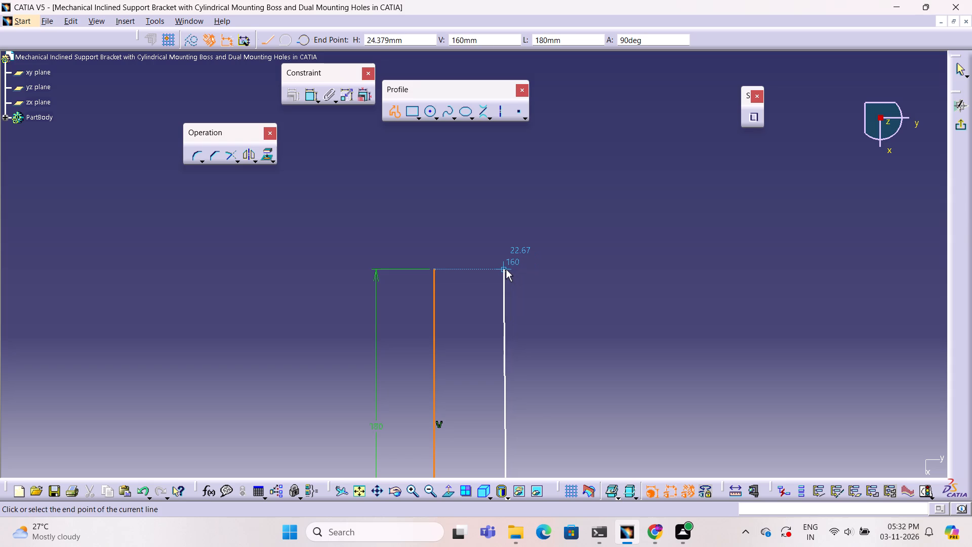
click(506, 269)
click(434, 268)
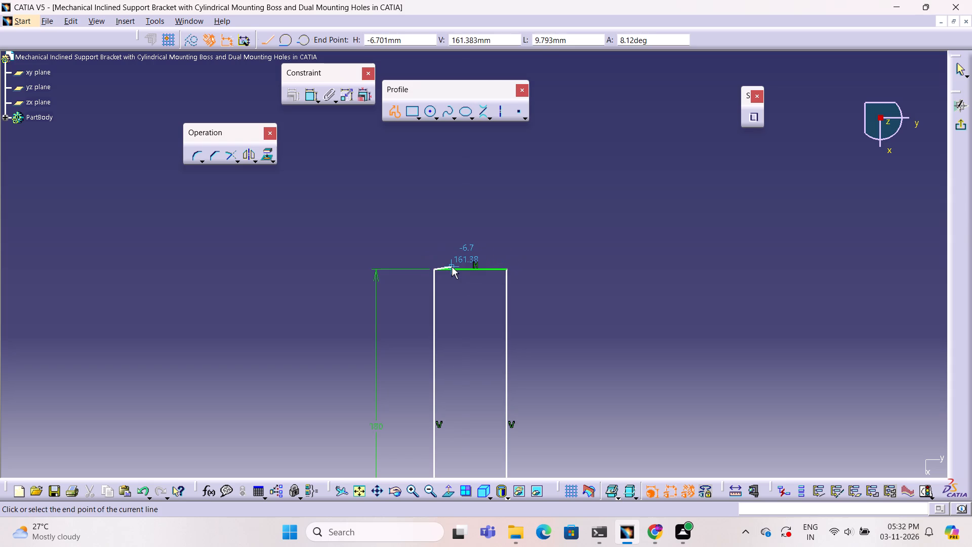
key(Escape)
key(Escape)
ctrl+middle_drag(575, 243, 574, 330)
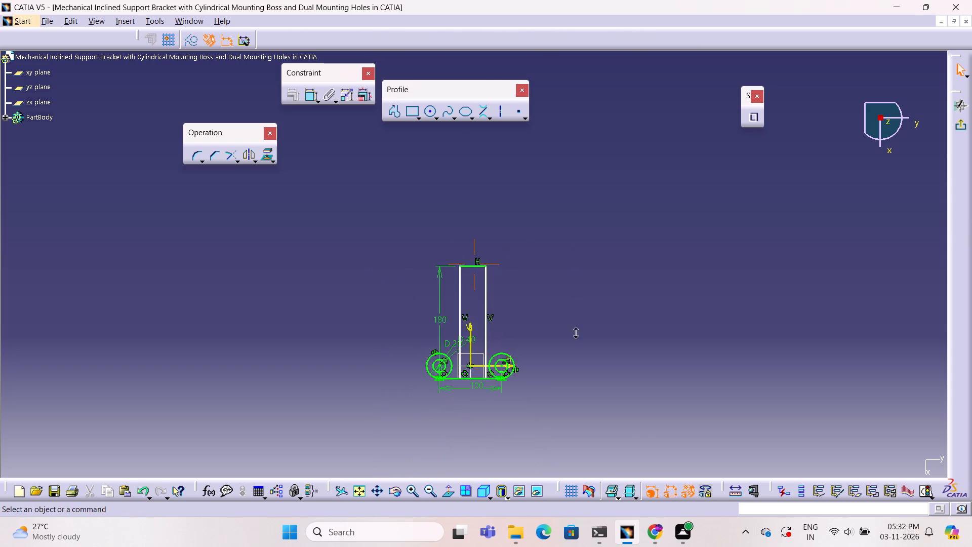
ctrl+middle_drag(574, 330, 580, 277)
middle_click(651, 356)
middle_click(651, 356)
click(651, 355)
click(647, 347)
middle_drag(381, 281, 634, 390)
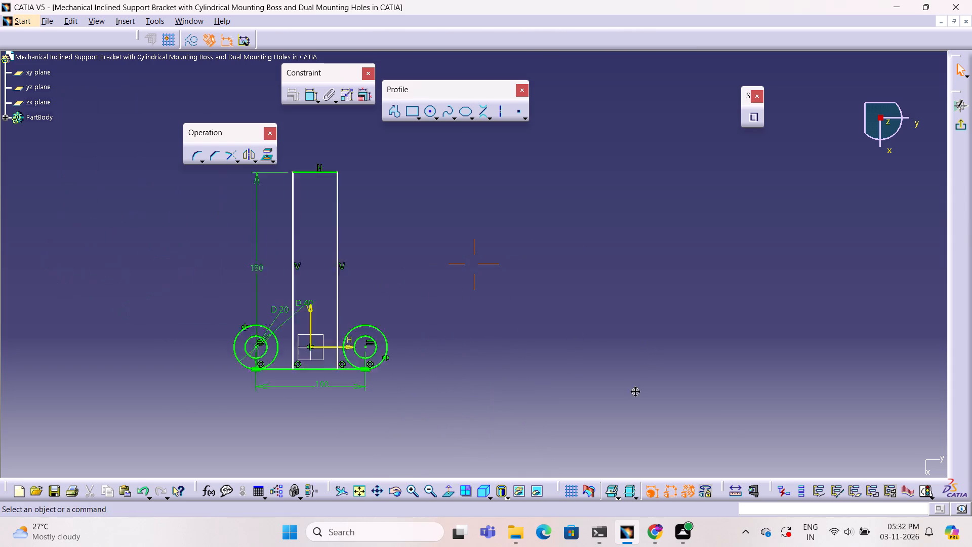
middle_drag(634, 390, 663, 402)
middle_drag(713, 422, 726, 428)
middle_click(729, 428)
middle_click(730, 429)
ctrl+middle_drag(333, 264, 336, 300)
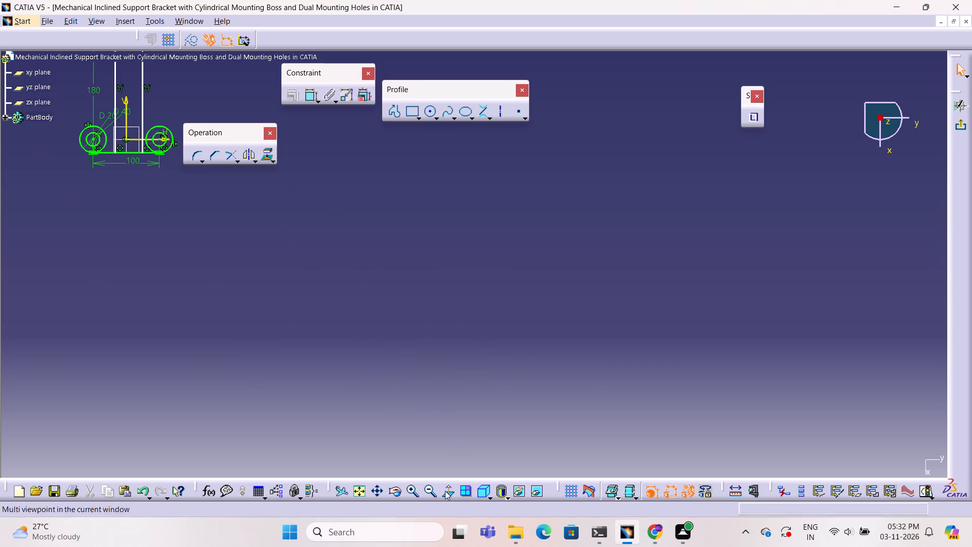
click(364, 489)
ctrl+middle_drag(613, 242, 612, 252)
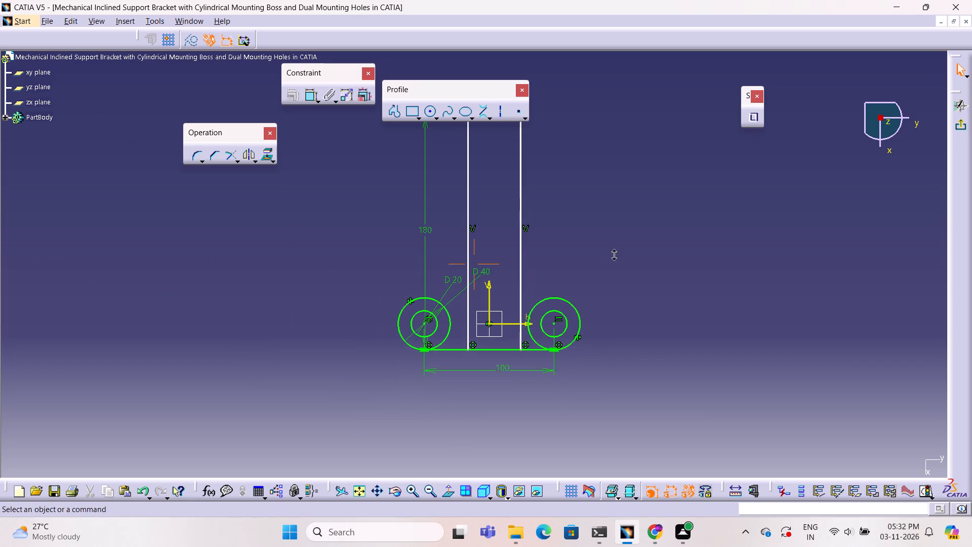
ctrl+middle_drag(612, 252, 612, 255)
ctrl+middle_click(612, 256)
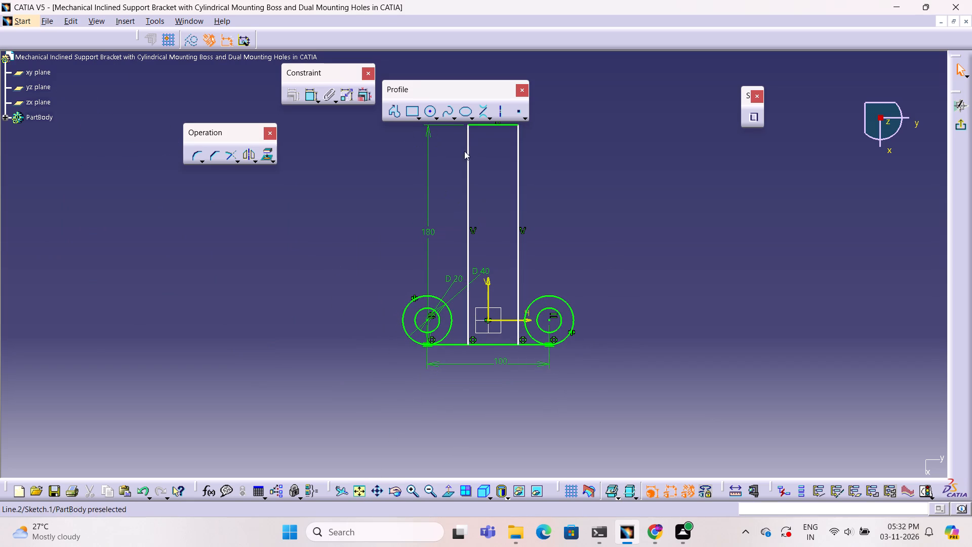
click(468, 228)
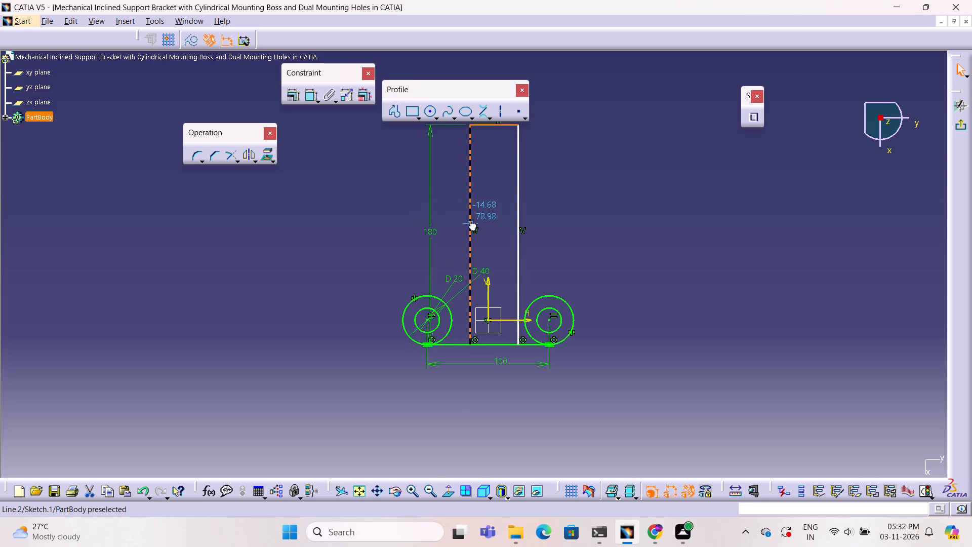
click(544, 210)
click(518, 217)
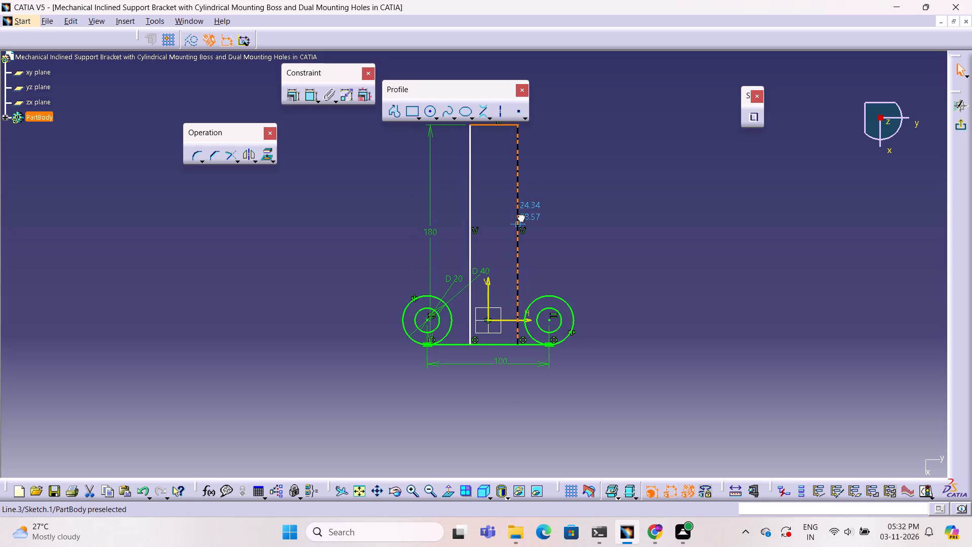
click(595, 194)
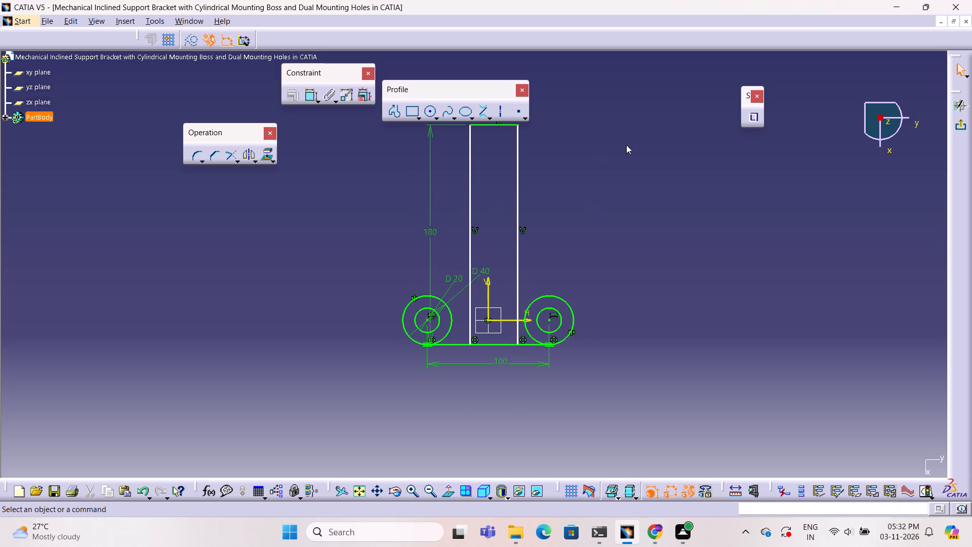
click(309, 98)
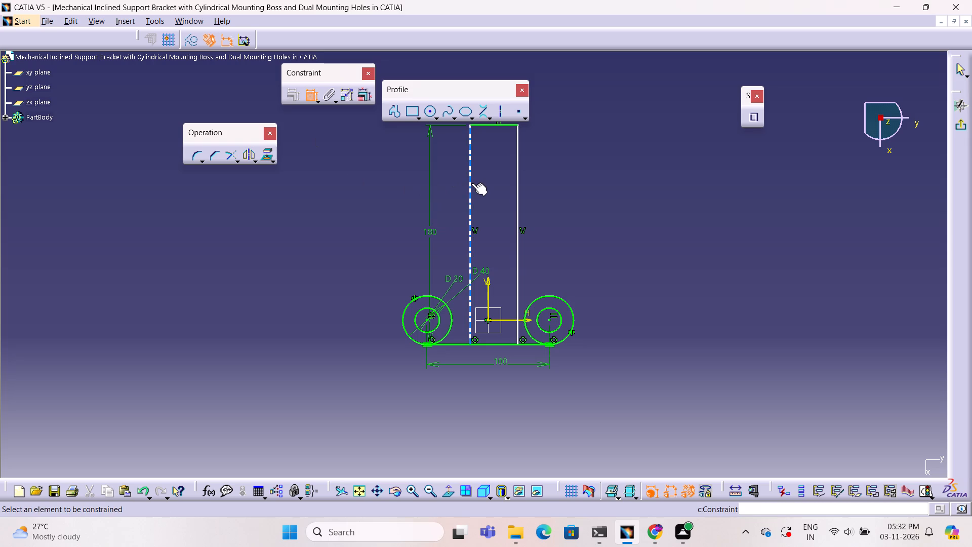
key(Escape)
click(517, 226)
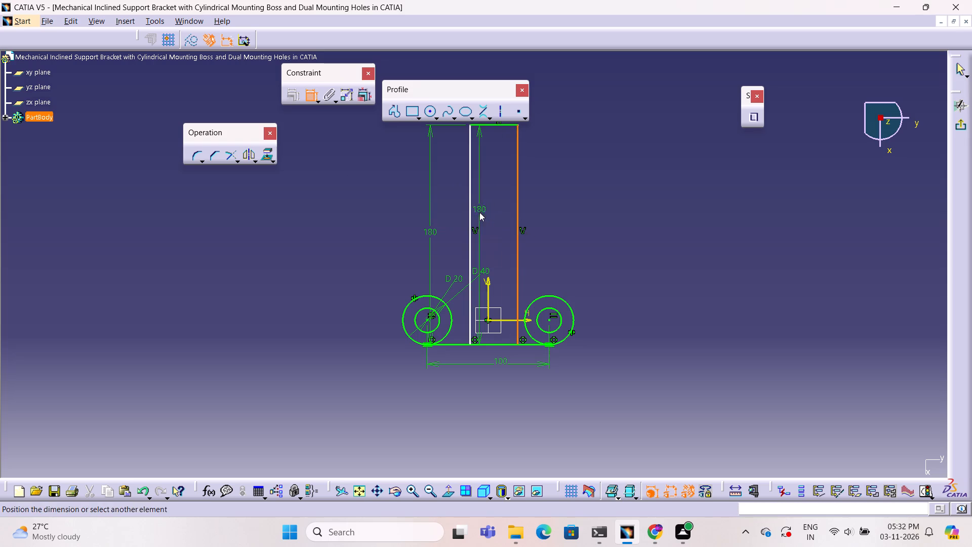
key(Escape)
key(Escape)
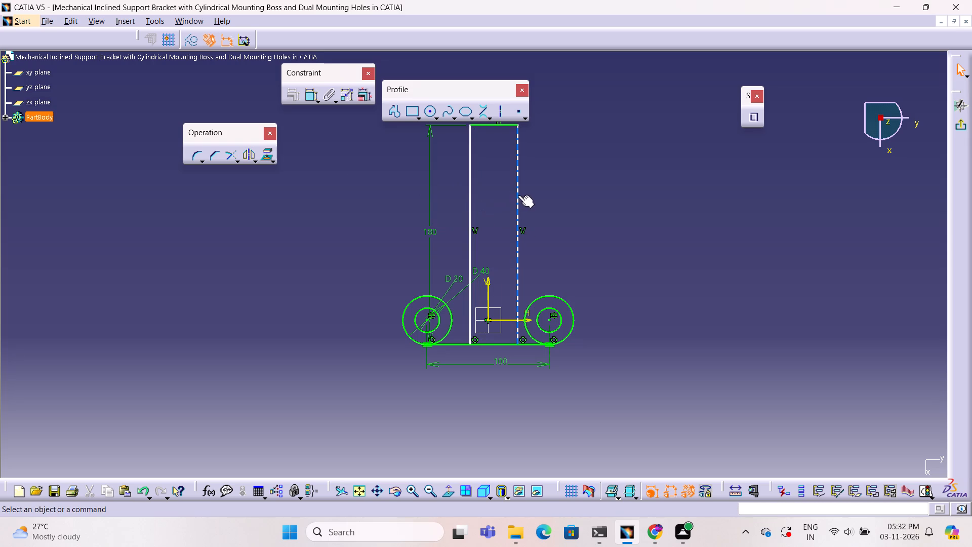
Apply a Symmetry constraint to the two vertical lines about the V axis.
click(518, 195)
ctrl+click(471, 205)
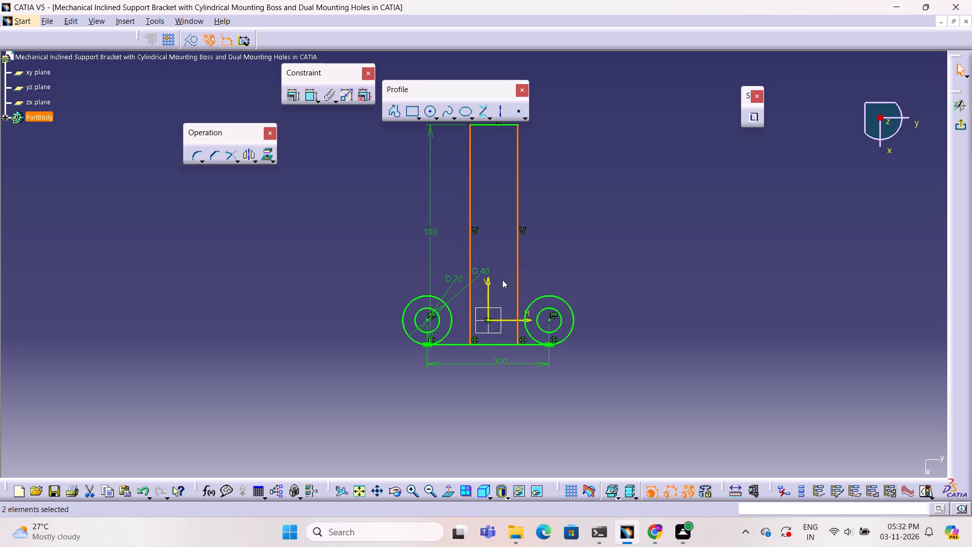
ctrl+click(487, 289)
click(291, 96)
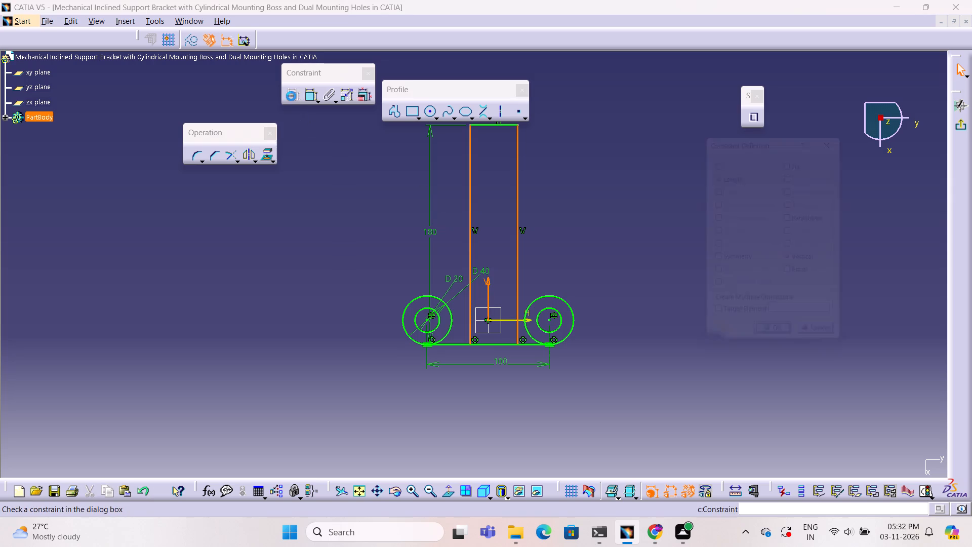
click(715, 263)
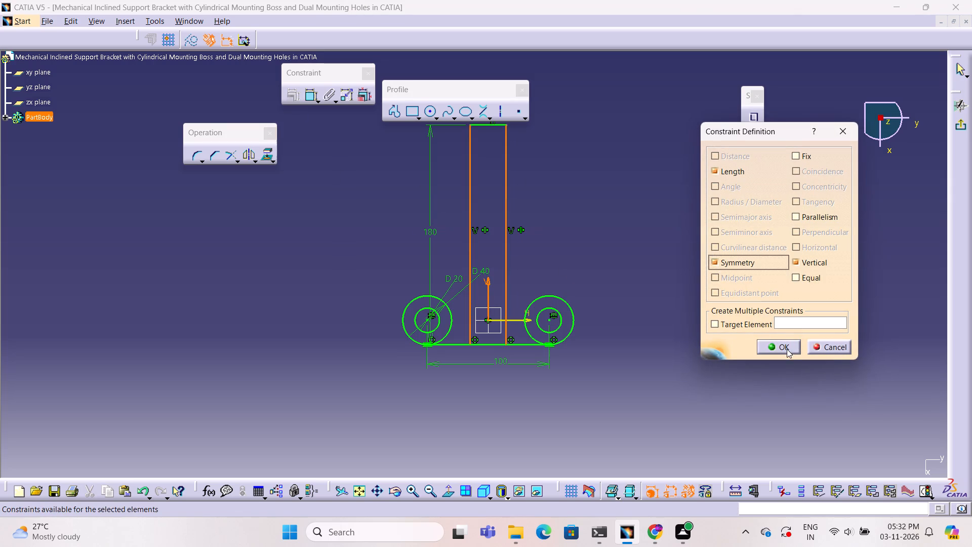
click(787, 350)
click(586, 265)
ctrl+double_click(582, 225)
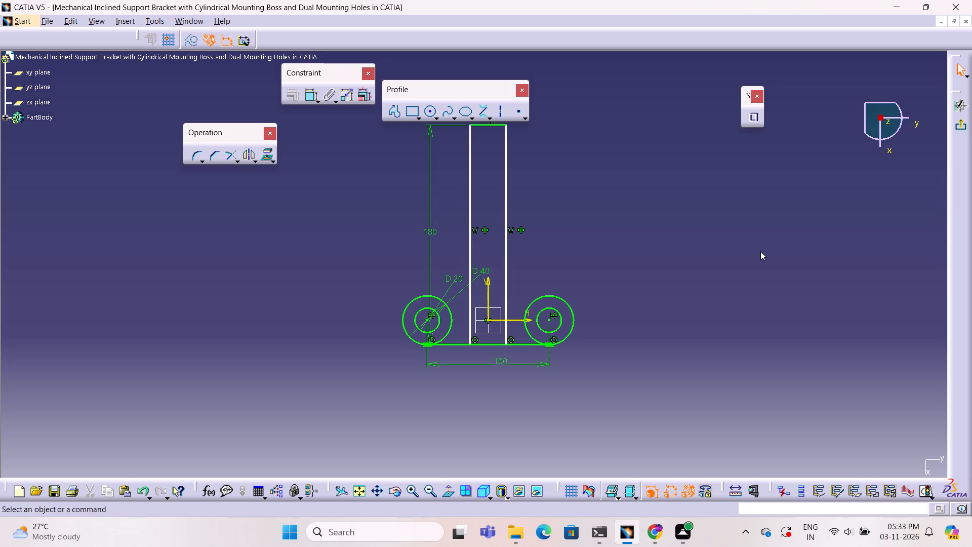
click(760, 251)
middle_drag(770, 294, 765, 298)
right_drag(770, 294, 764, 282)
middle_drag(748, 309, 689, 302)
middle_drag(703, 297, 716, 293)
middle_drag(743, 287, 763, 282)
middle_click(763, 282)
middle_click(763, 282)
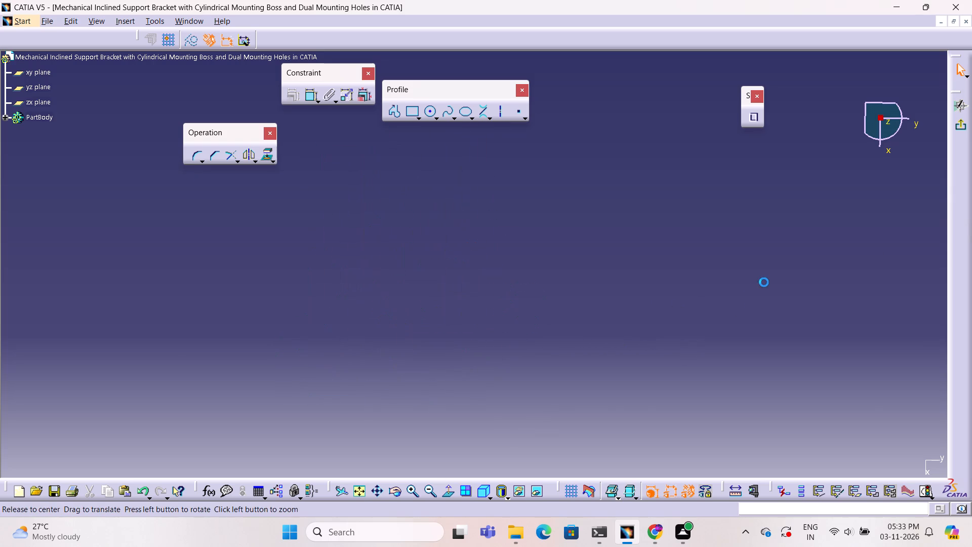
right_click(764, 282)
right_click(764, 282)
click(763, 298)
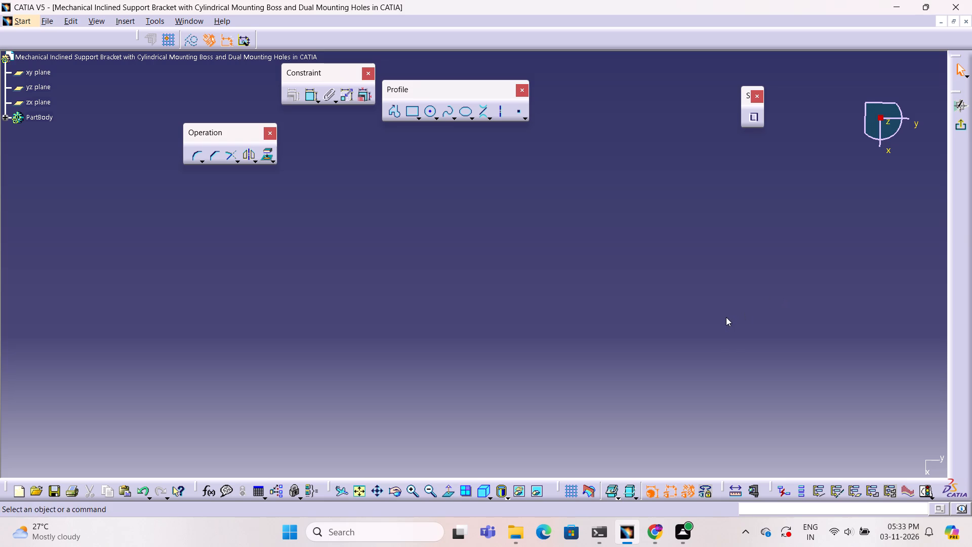
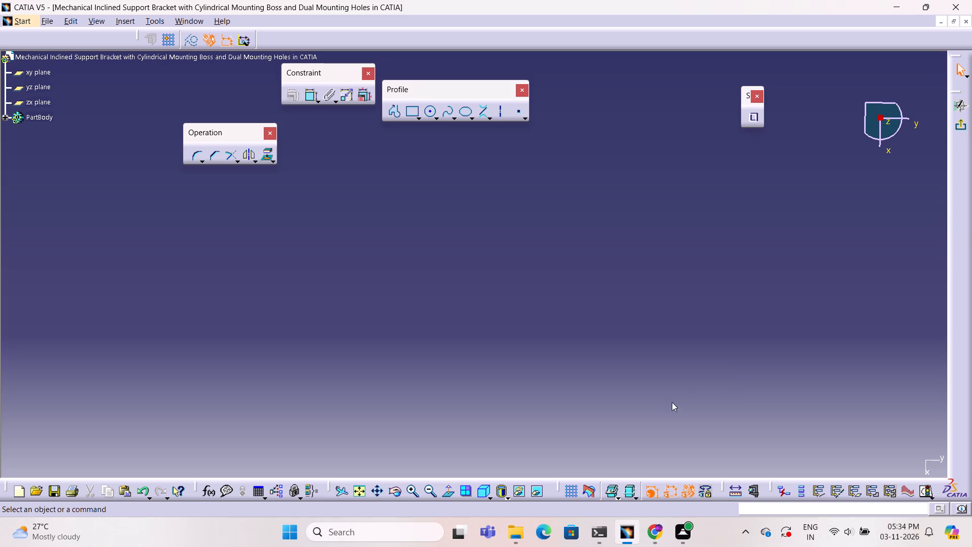
Dimension the distance between the two symmetric vertical arm lines and set it to 60 mm.
click(359, 489)
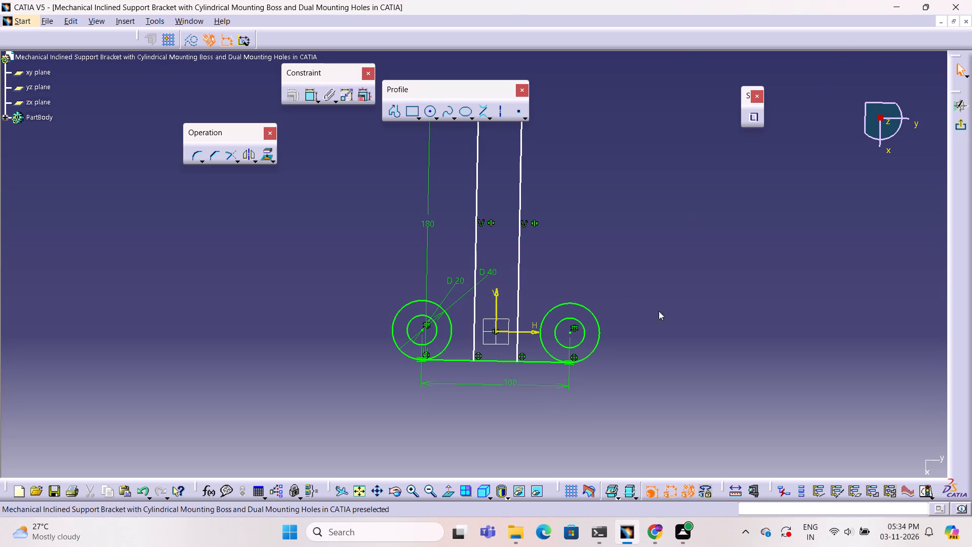
click(708, 282)
middle_drag(688, 276, 693, 339)
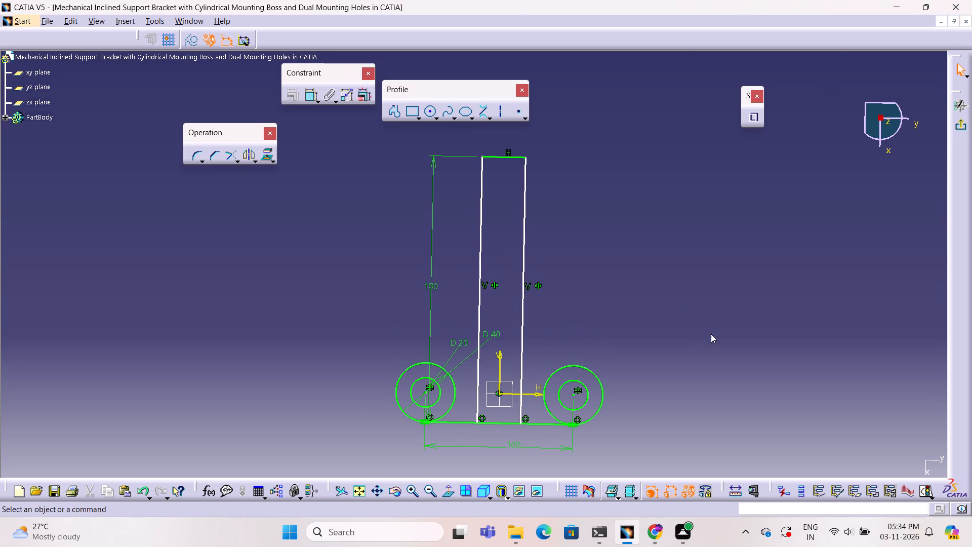
middle_drag(691, 287, 653, 338)
ctrl+right_drag(691, 287, 653, 338)
click(660, 305)
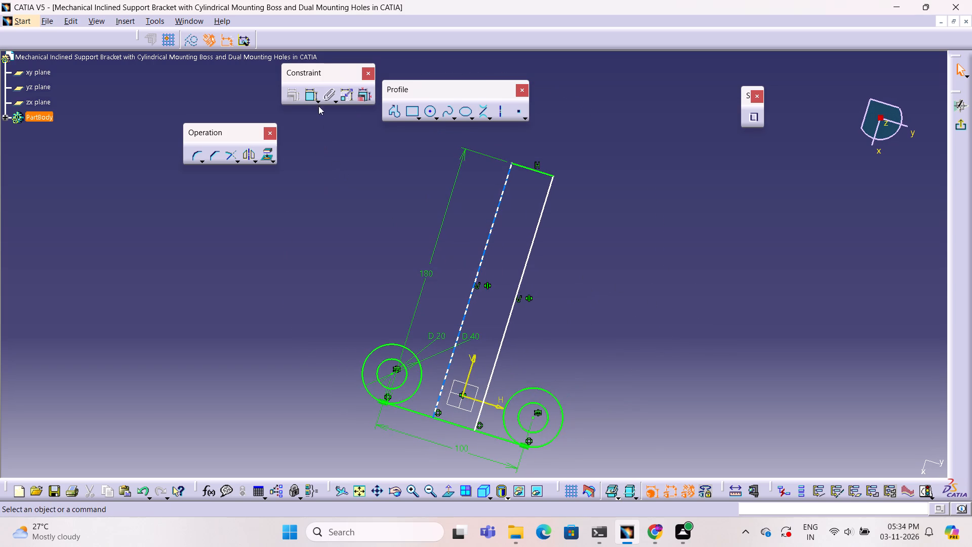
click(312, 92)
click(491, 224)
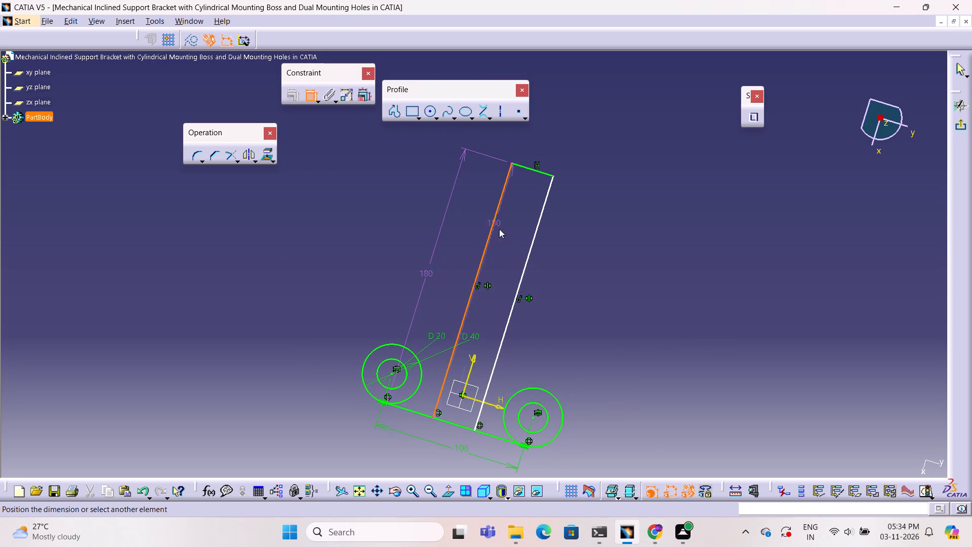
click(534, 241)
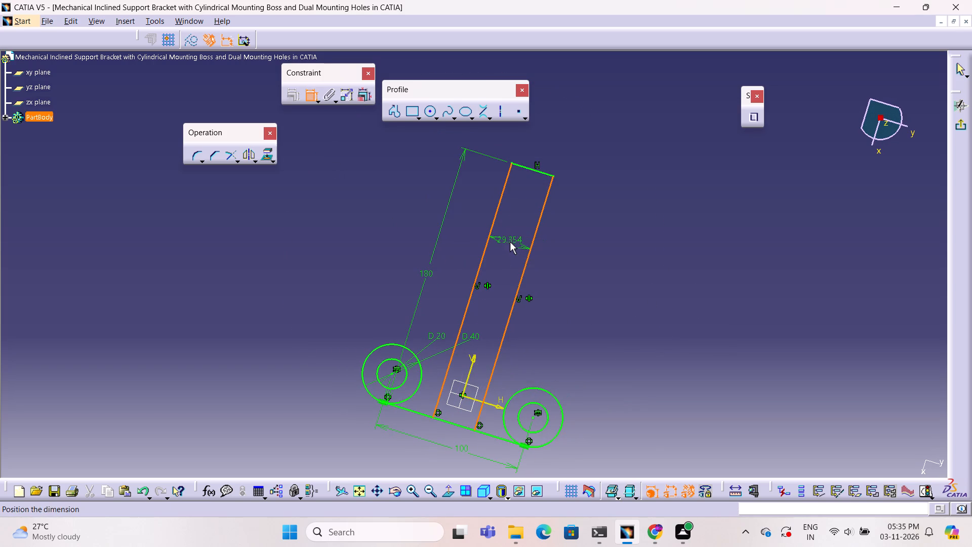
click(510, 242)
double_click(508, 240)
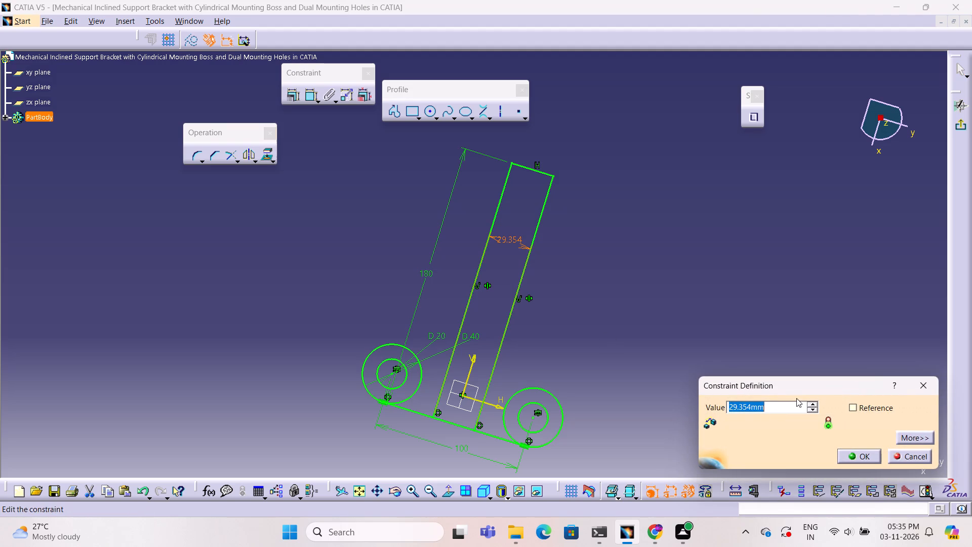
text(60)
key(Return)
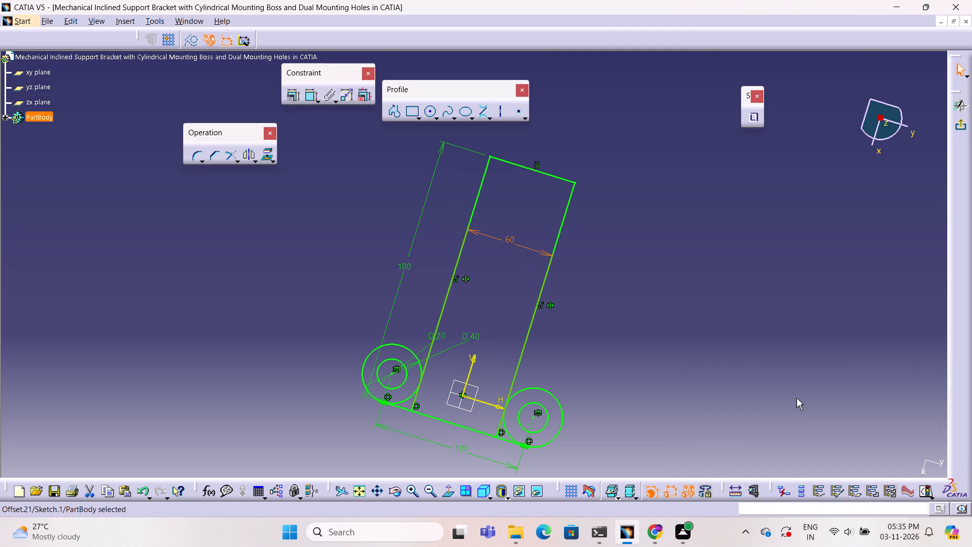
click(652, 374)
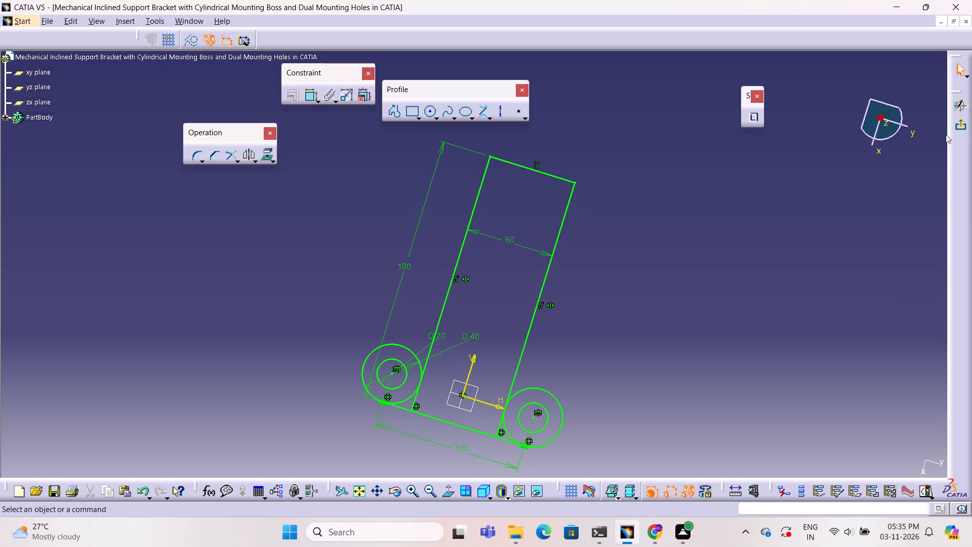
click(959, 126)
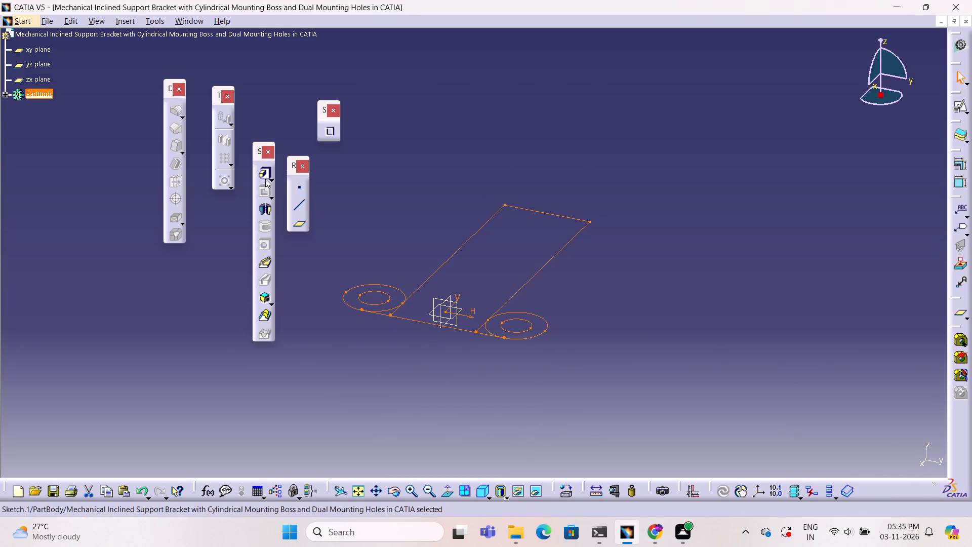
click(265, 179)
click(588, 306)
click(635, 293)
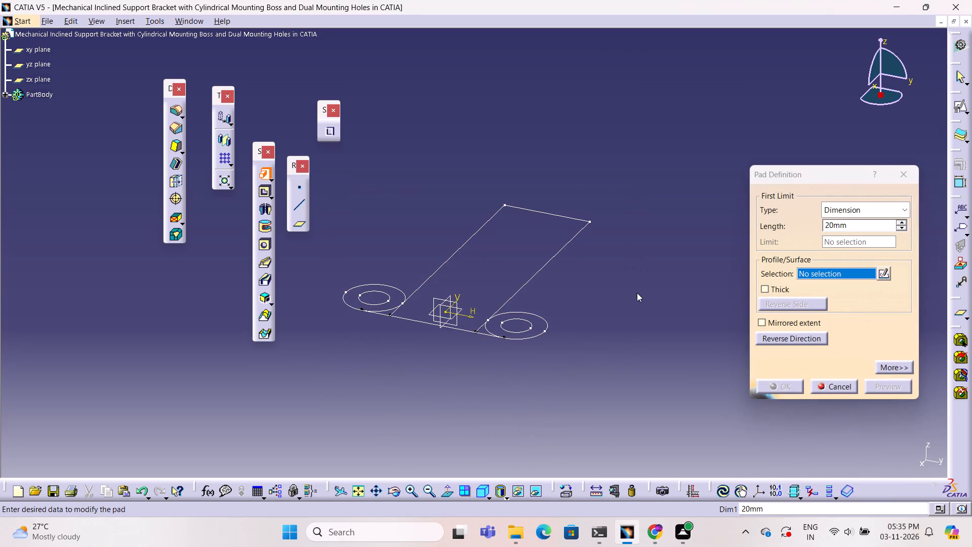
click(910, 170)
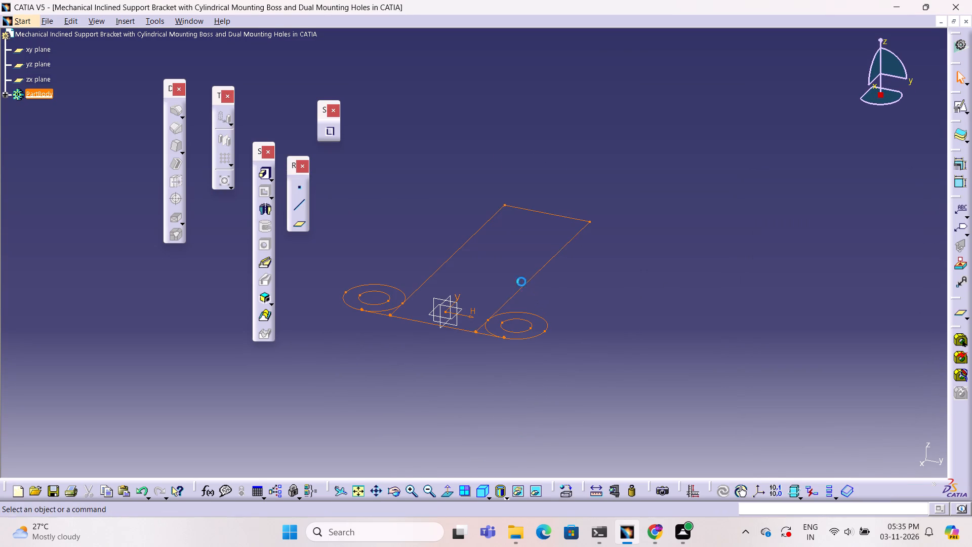
Reopen the bracket sketch and examine how the arm lines, circles and bi-tangent line meet.
double_click(521, 282)
double_click(528, 284)
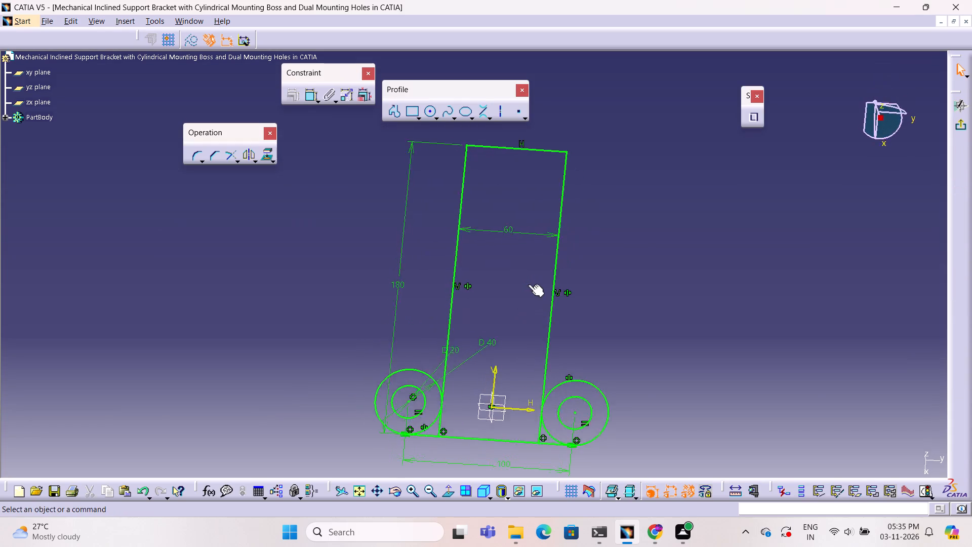
ctrl+middle_click(604, 309)
ctrl+middle_click(602, 309)
ctrl+middle_click(602, 309)
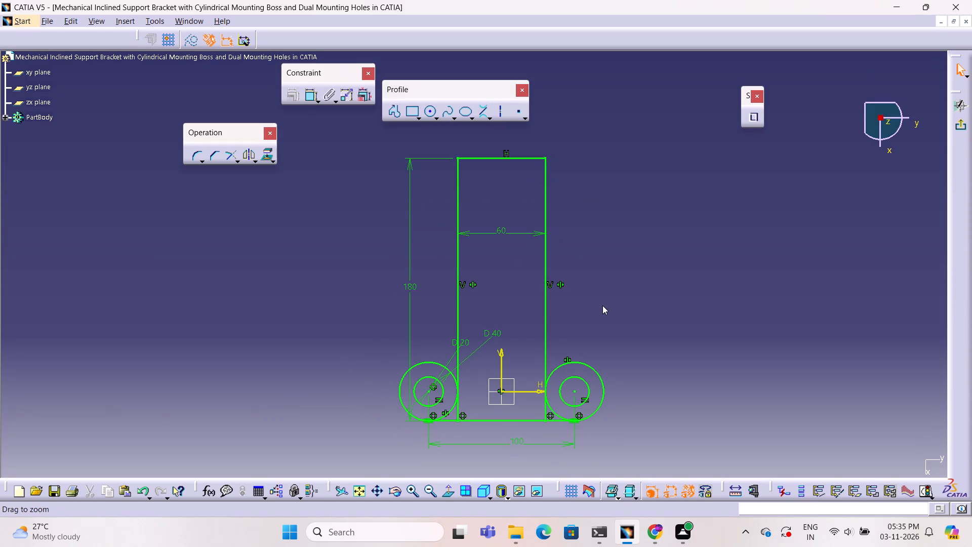
click(590, 342)
middle_drag(590, 342, 573, 360)
right_drag(590, 342, 573, 360)
right_click(573, 360)
right_click(573, 360)
right_click(573, 360)
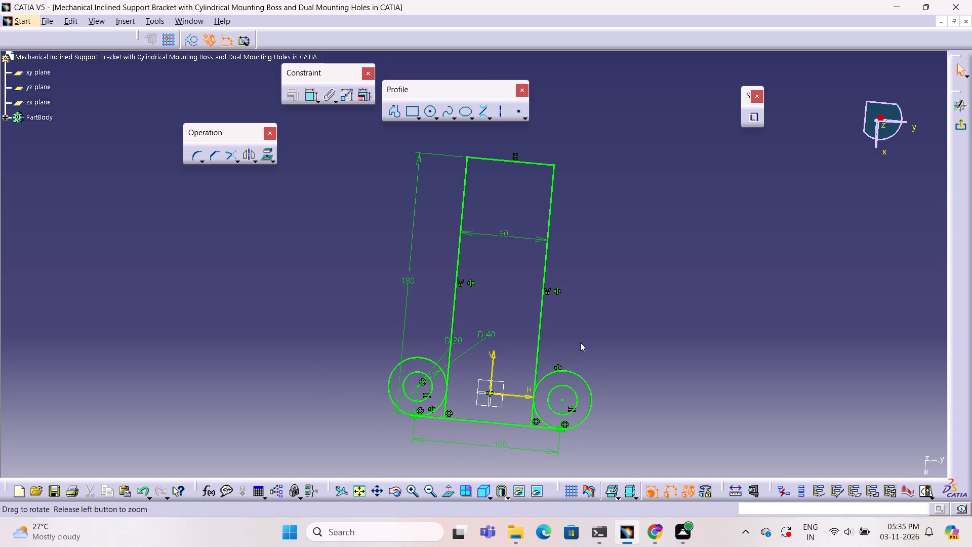
click(606, 345)
ctrl+middle_drag(606, 345, 505, 225)
ctrl+right_drag(606, 345, 505, 225)
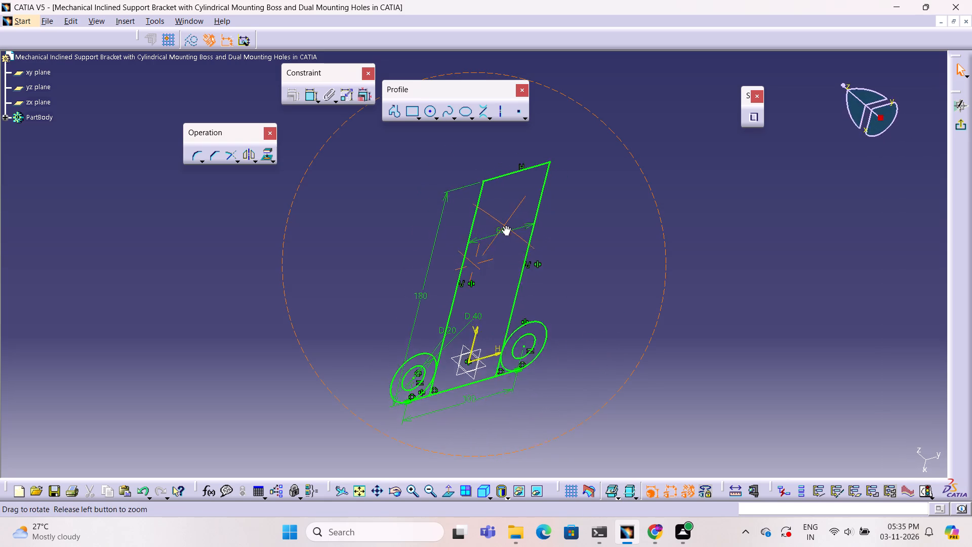
ctrl+middle_drag(505, 225, 436, 266)
ctrl+right_drag(505, 225, 436, 266)
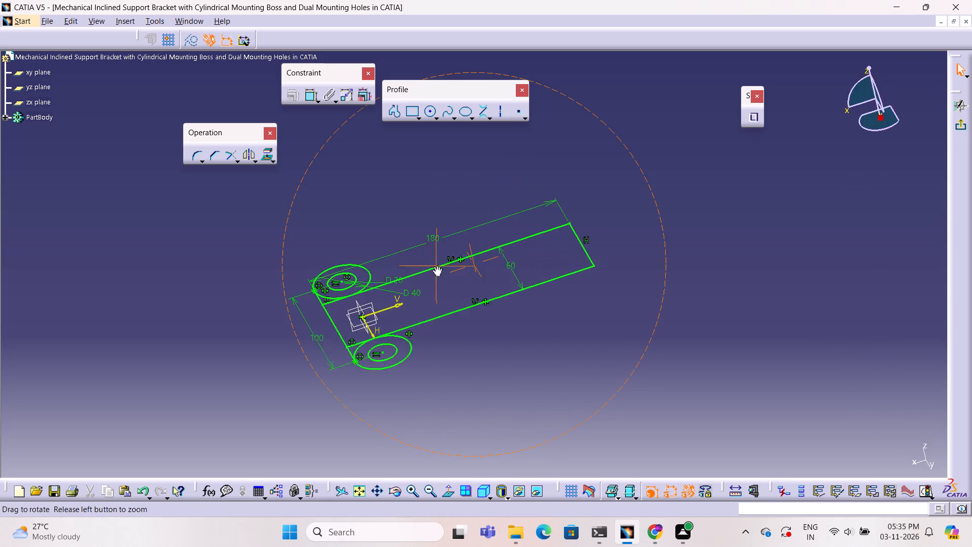
ctrl+right_drag(436, 266, 435, 209)
ctrl+middle_drag(436, 266, 435, 209)
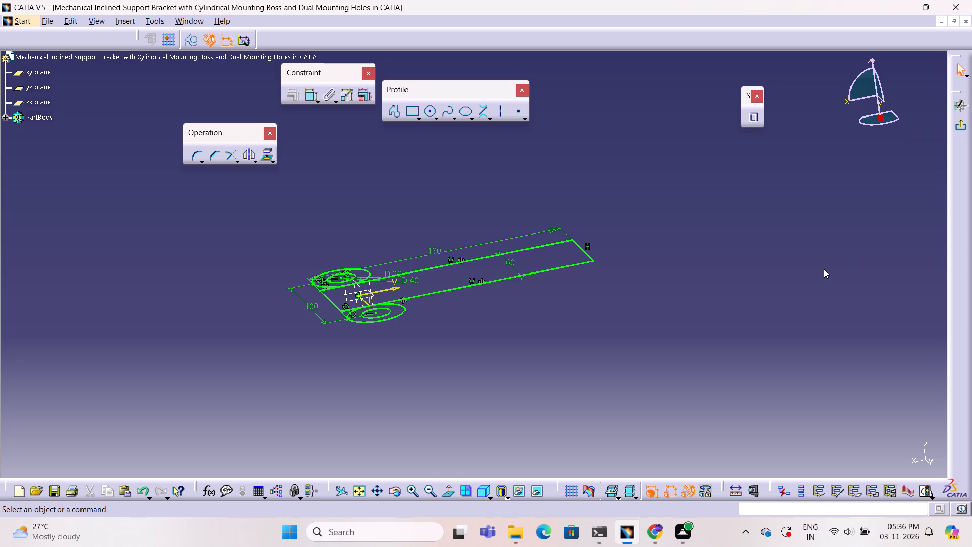
click(678, 267)
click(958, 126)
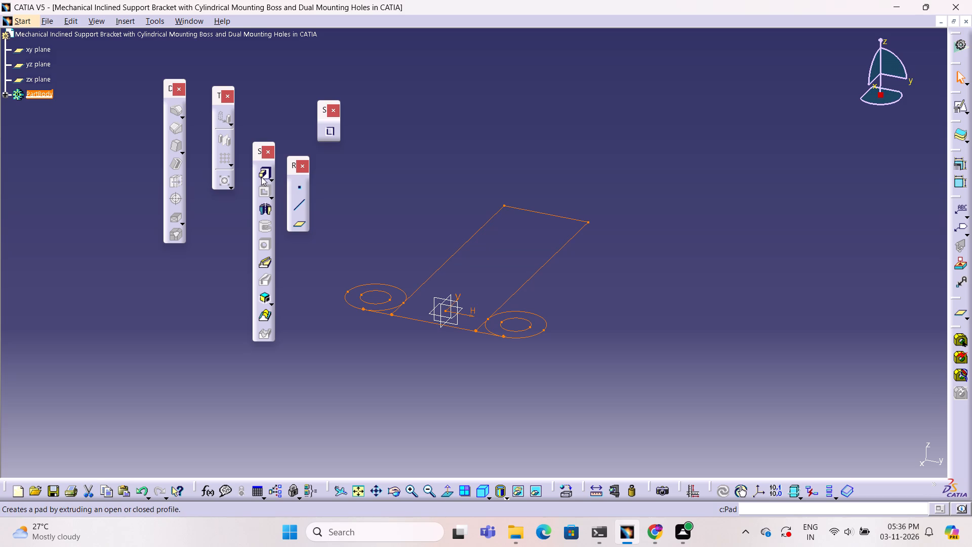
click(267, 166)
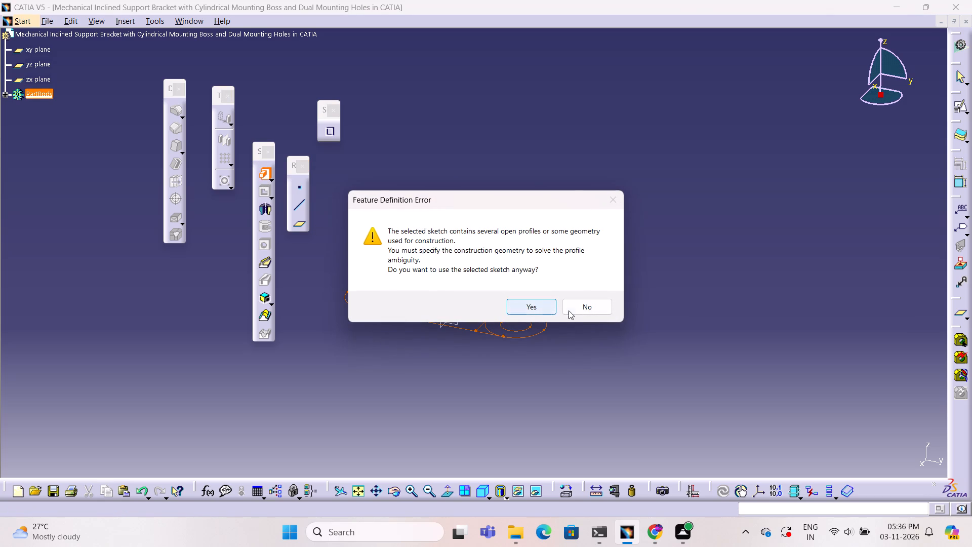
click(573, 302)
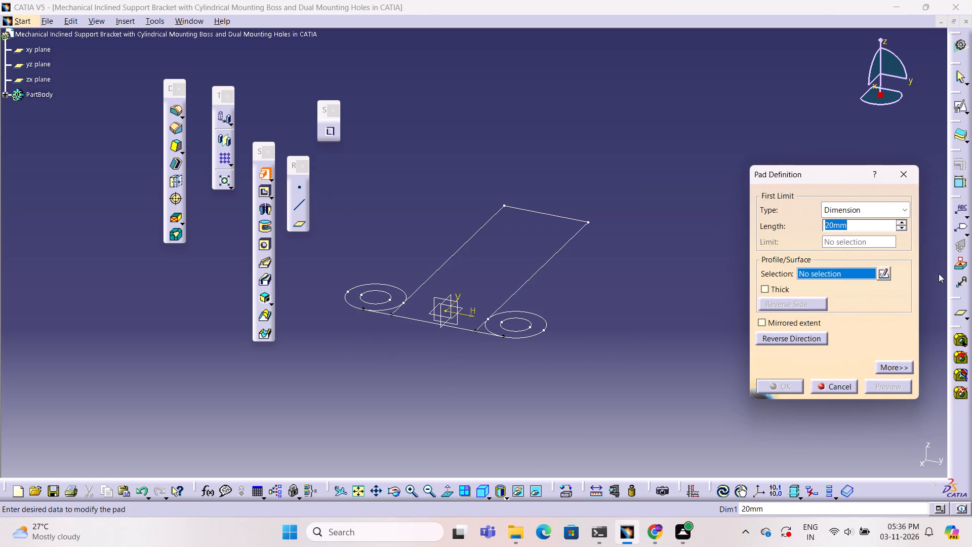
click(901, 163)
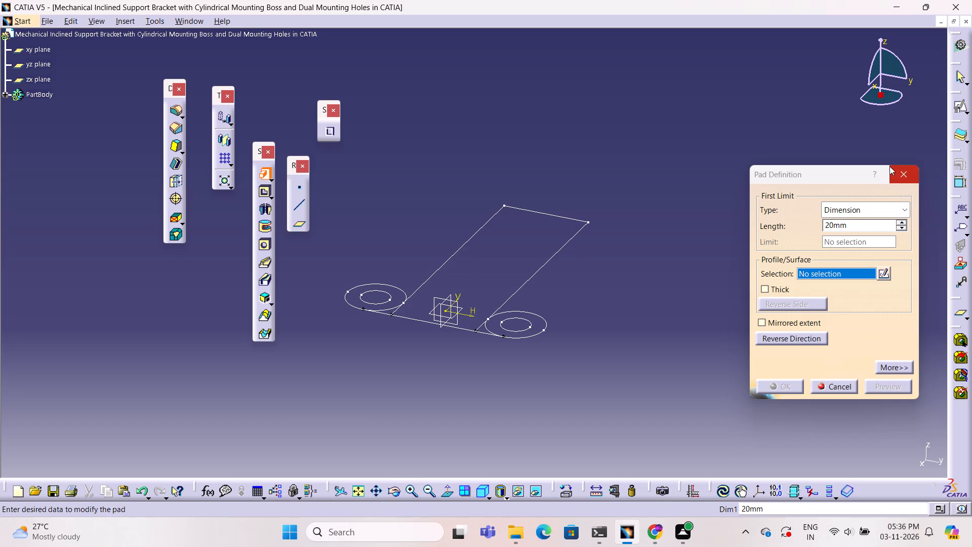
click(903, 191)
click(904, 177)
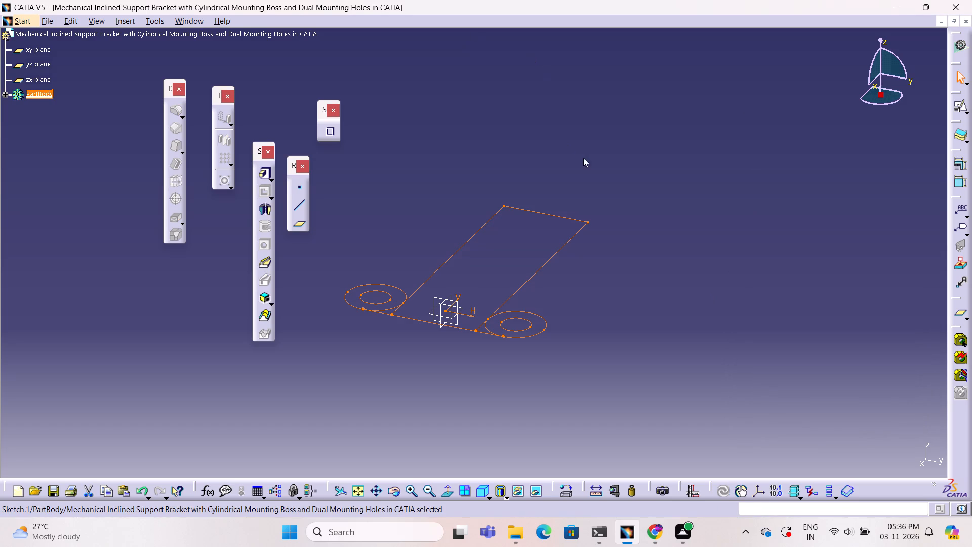
Reopen the bracket sketch and examine its profile from an inclined view for open or overlapping geometry.
click(591, 159)
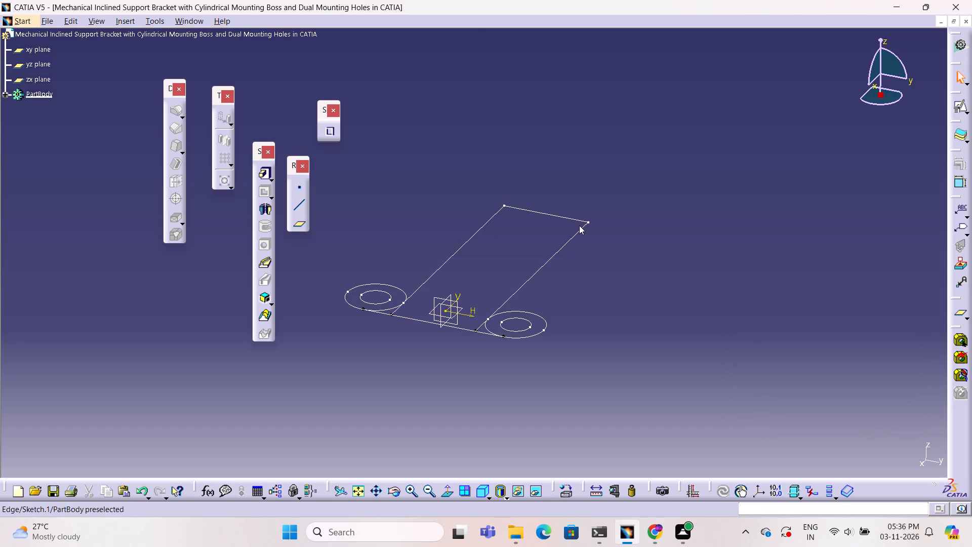
double_click(579, 230)
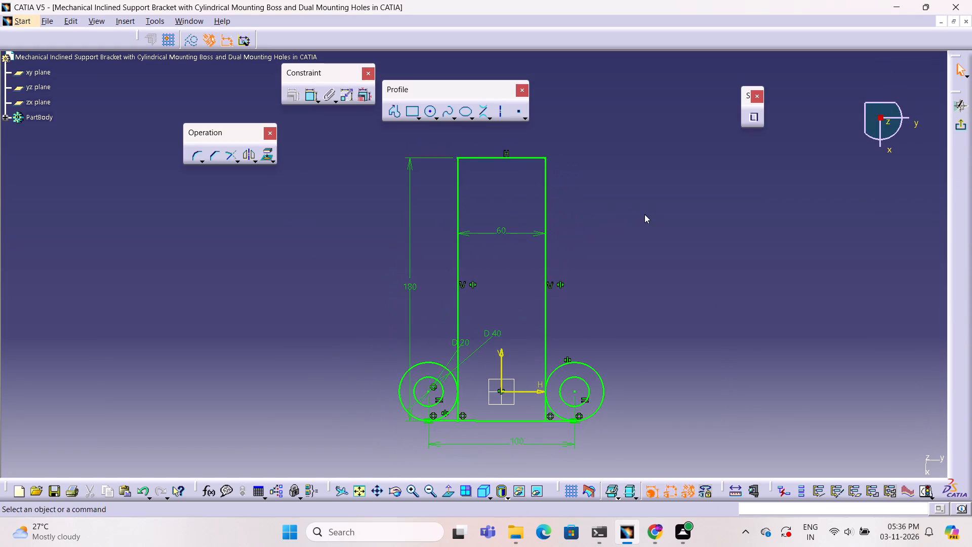
ctrl+middle_drag(644, 216, 605, 254)
ctrl+right_drag(644, 217, 585, 301)
ctrl+middle_drag(603, 255, 585, 301)
ctrl+middle_drag(590, 285, 573, 301)
ctrl+right_drag(590, 285, 573, 301)
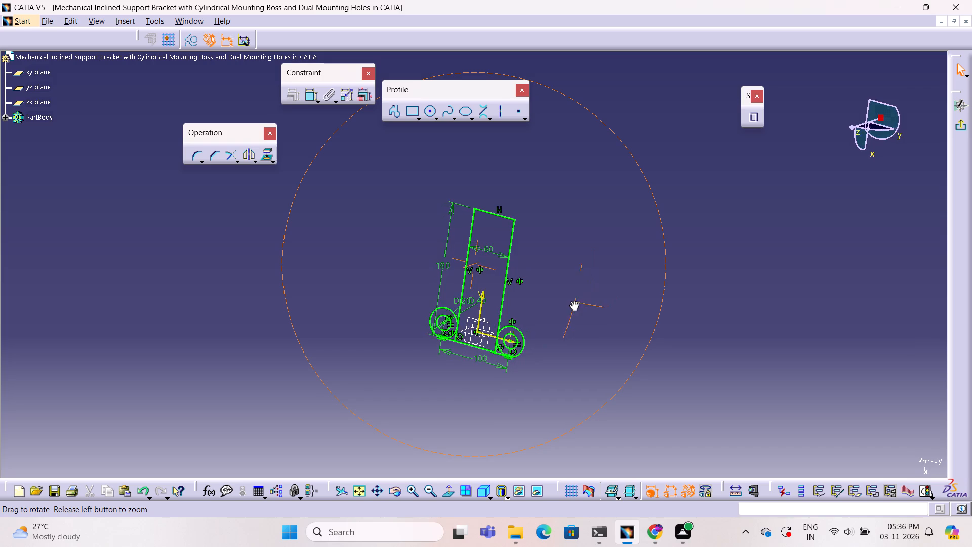
ctrl+right_drag(573, 301, 588, 267)
ctrl+middle_drag(573, 301, 588, 267)
right_click(589, 260)
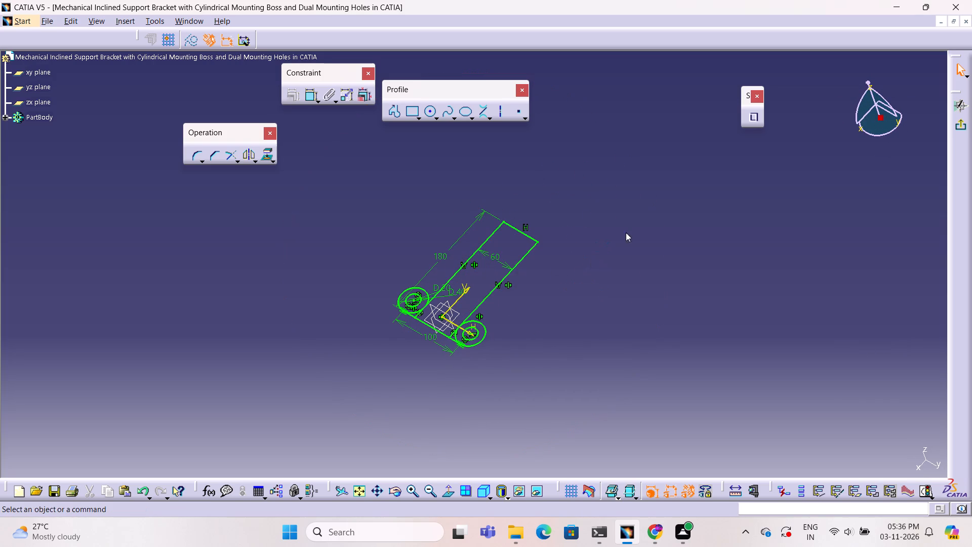
click(680, 220)
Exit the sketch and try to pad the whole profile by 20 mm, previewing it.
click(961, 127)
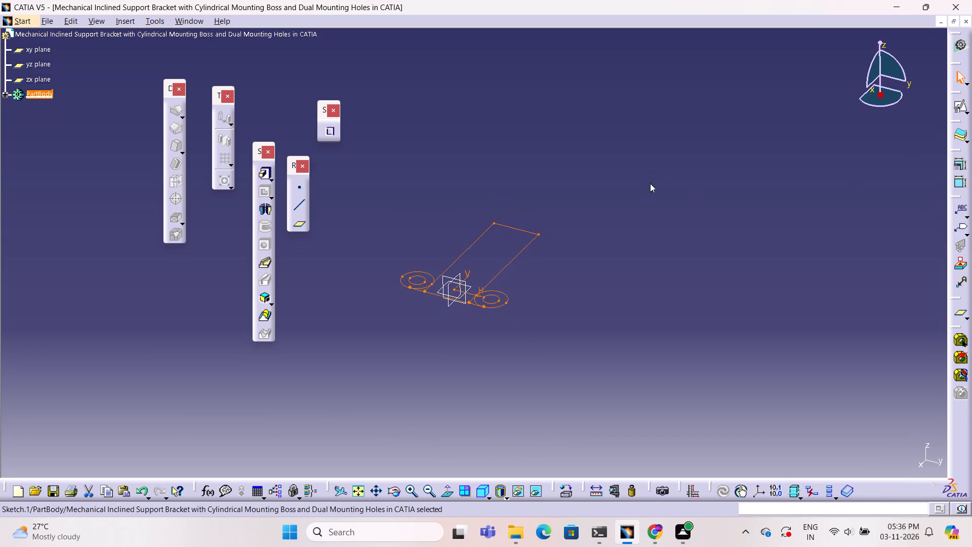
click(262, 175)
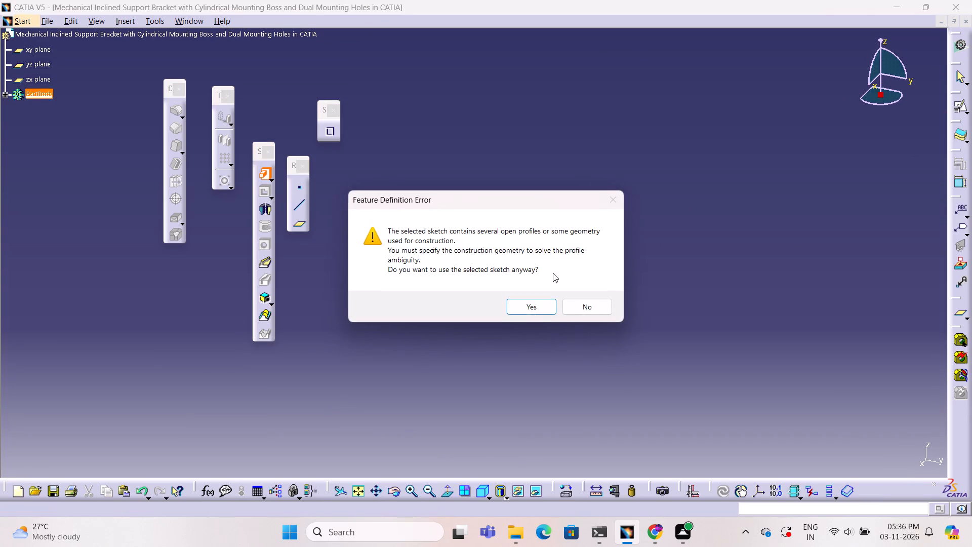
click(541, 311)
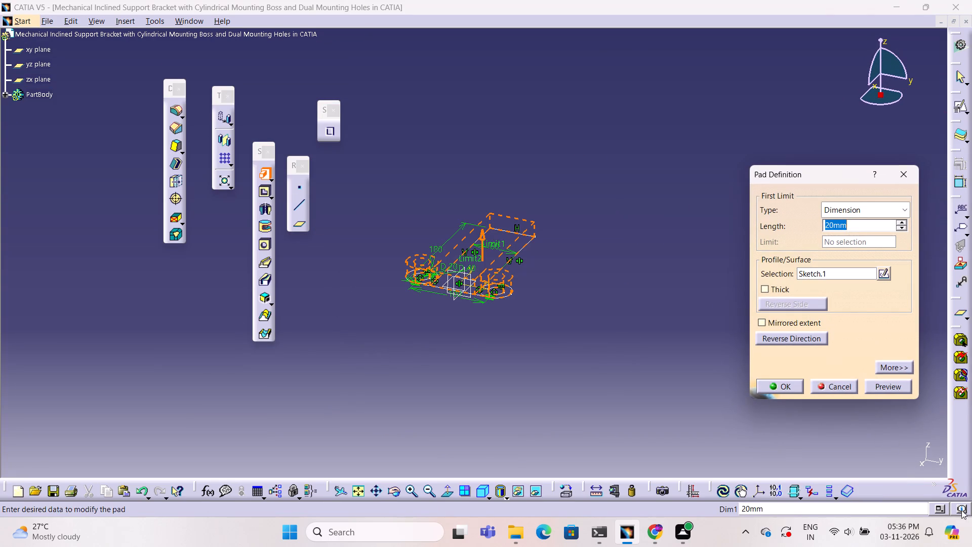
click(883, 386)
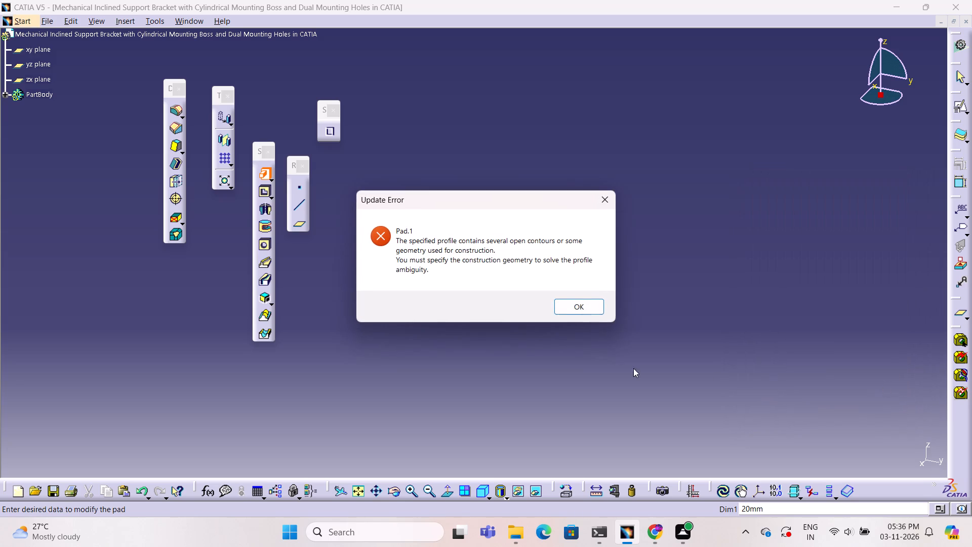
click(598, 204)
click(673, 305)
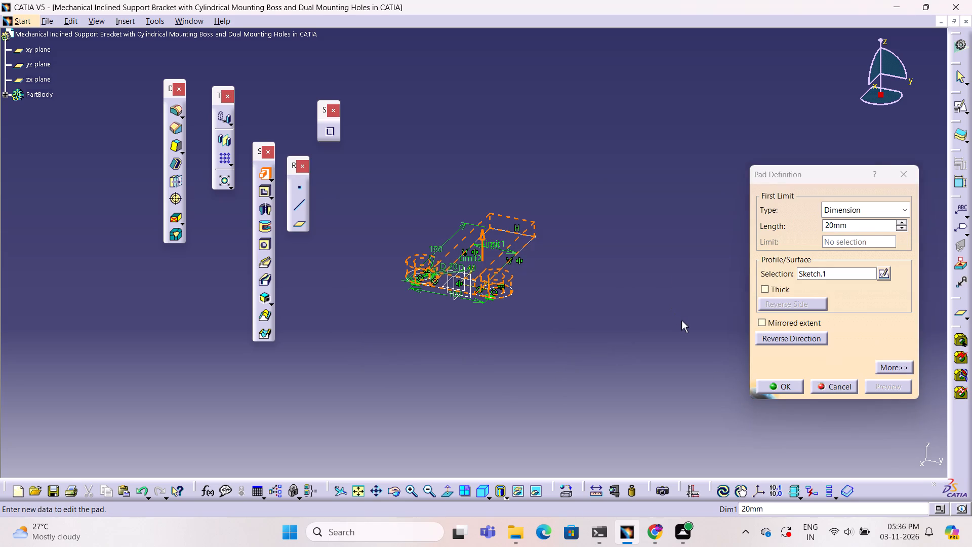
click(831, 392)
Leave the pad attempt and examine the bracket sketch's profile from several viewing angles.
click(654, 363)
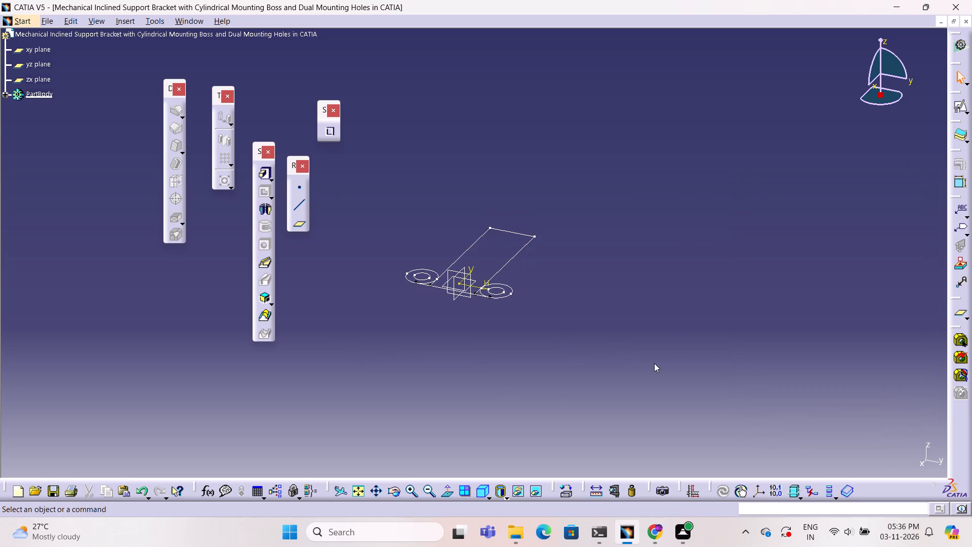
ctrl+middle_drag(652, 360, 613, 355)
ctrl+right_drag(652, 360, 613, 355)
right_click(613, 355)
click(561, 358)
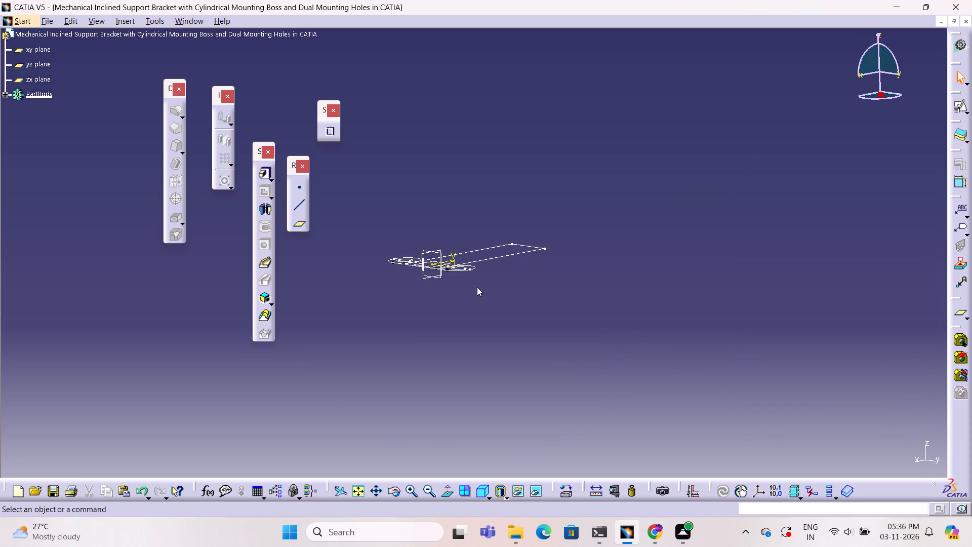
ctrl+middle_drag(580, 304, 489, 462)
ctrl+right_drag(580, 305, 489, 462)
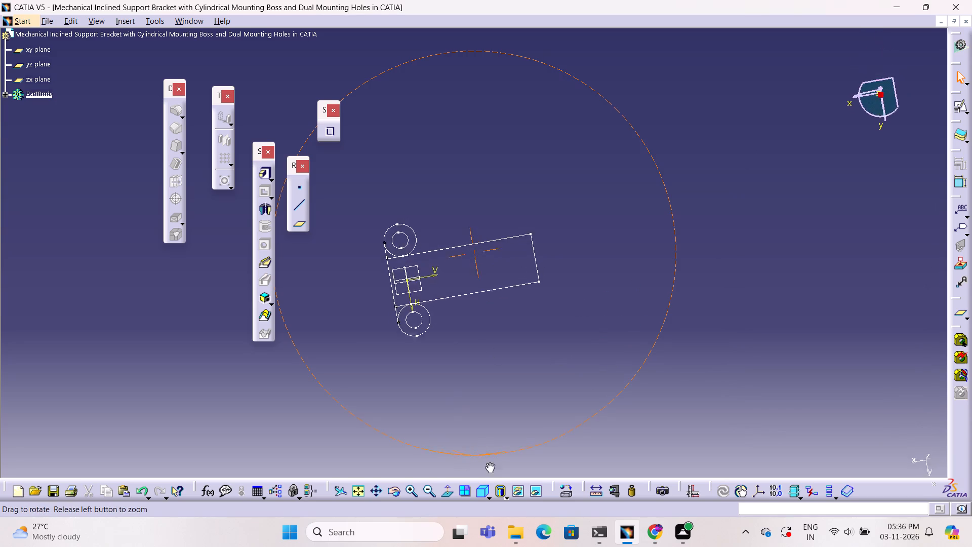
ctrl+middle_drag(489, 462, 523, 368)
ctrl+right_drag(489, 462, 523, 368)
ctrl+right_click(523, 368)
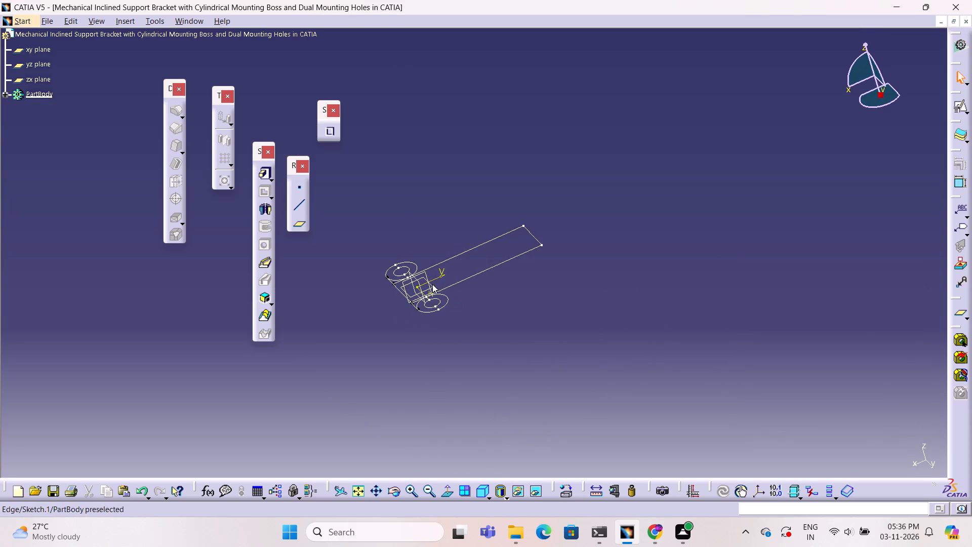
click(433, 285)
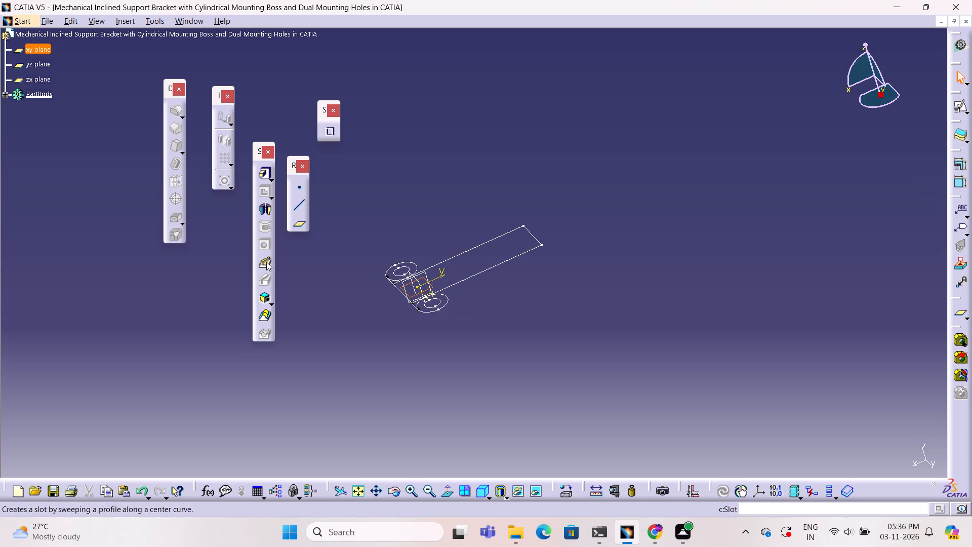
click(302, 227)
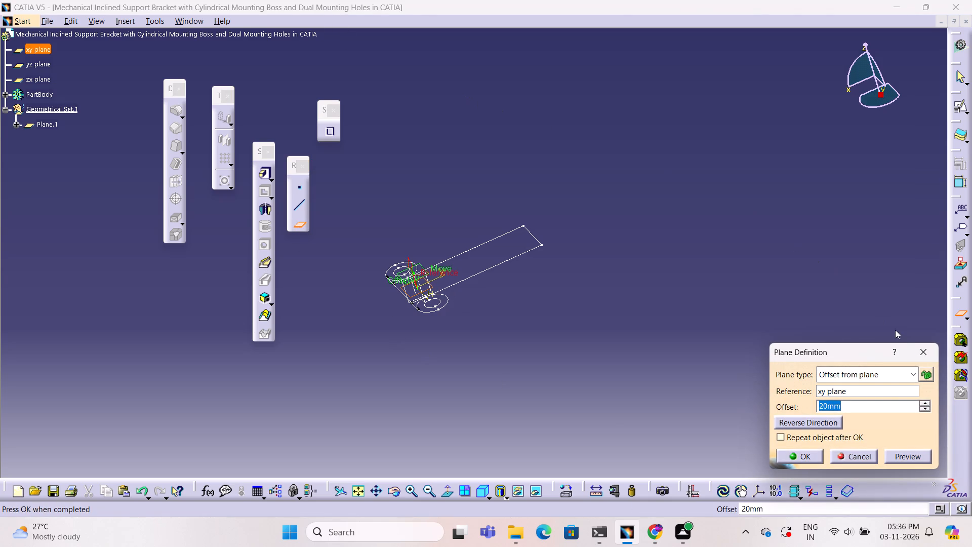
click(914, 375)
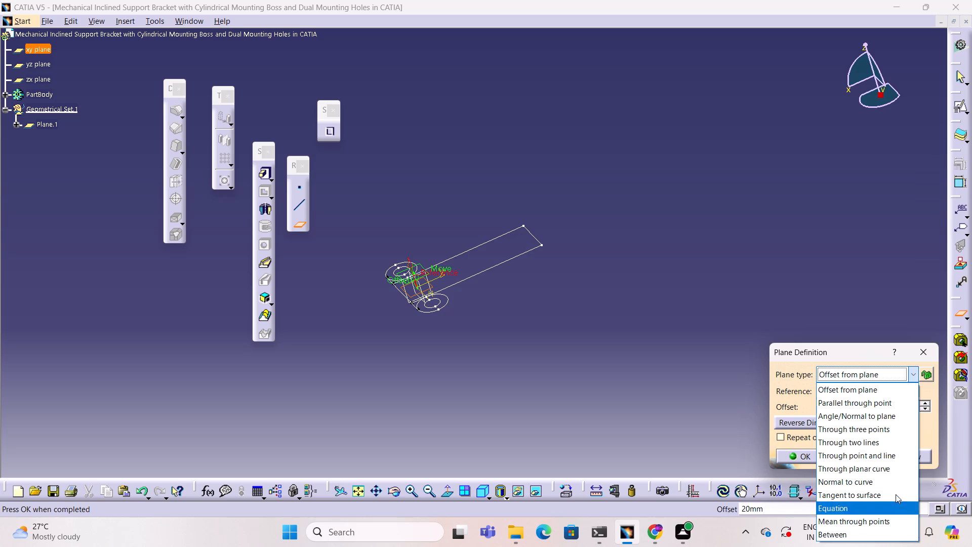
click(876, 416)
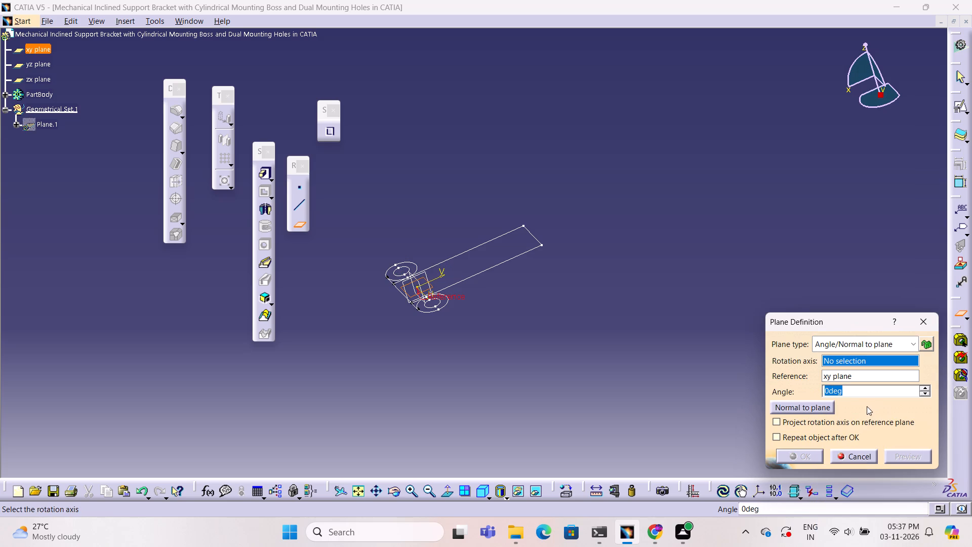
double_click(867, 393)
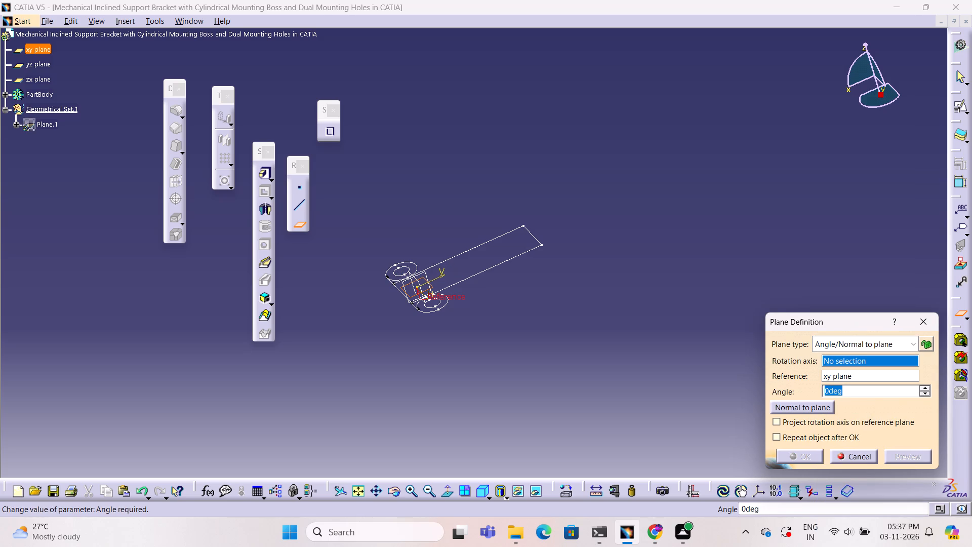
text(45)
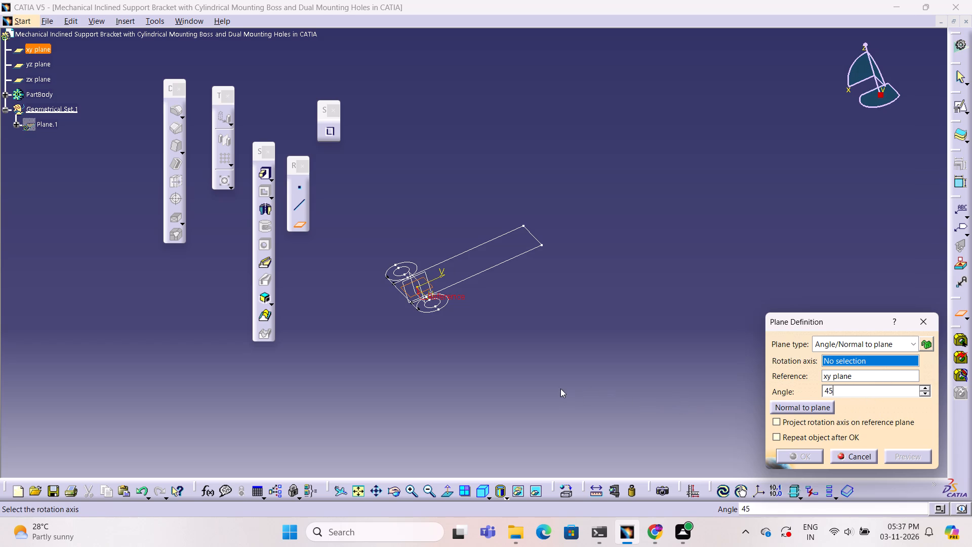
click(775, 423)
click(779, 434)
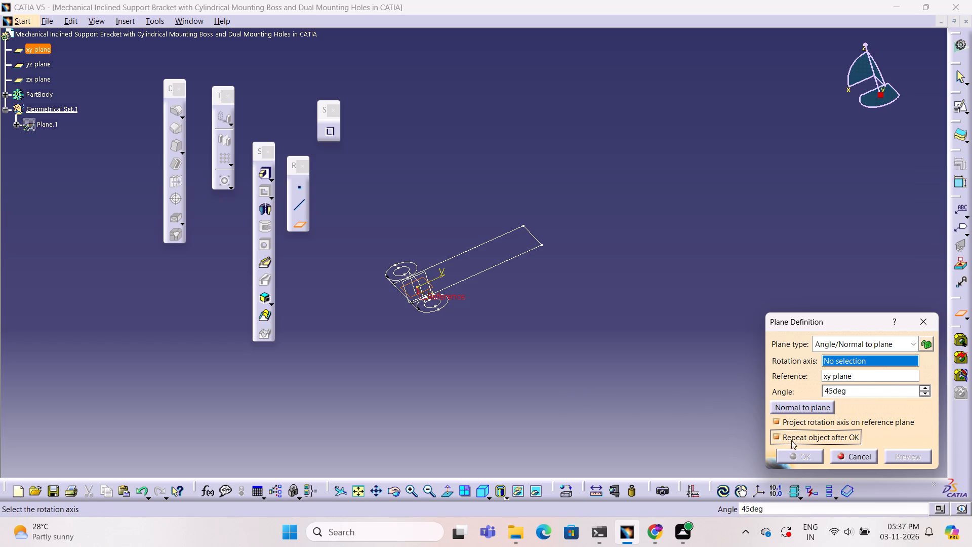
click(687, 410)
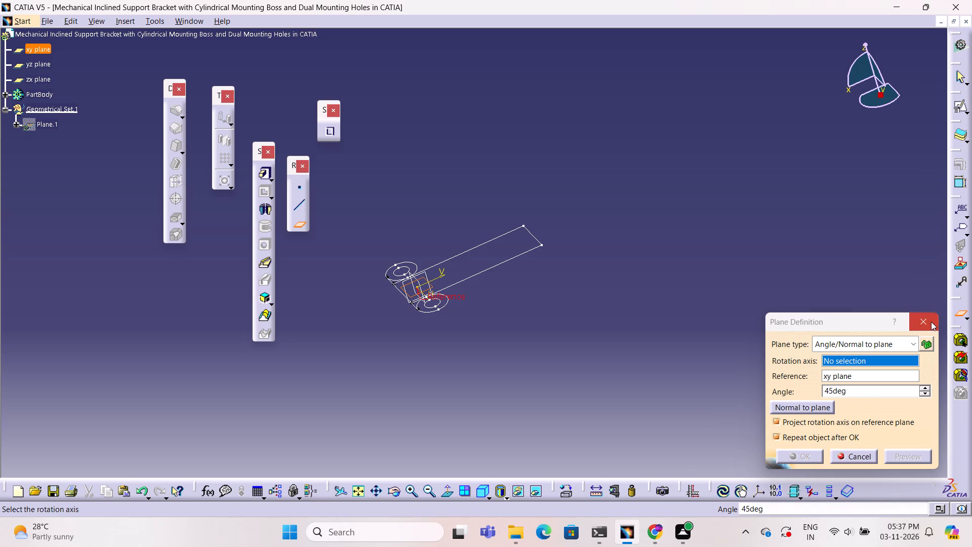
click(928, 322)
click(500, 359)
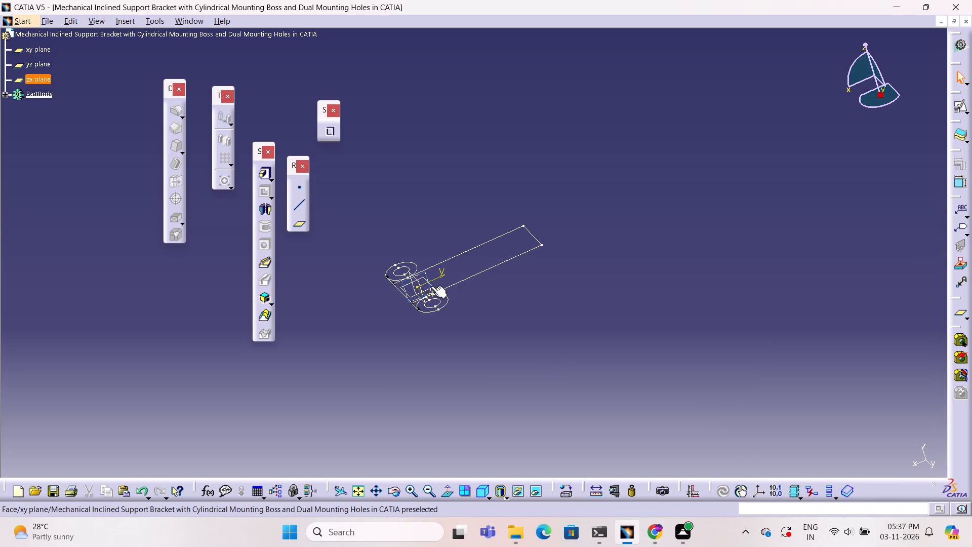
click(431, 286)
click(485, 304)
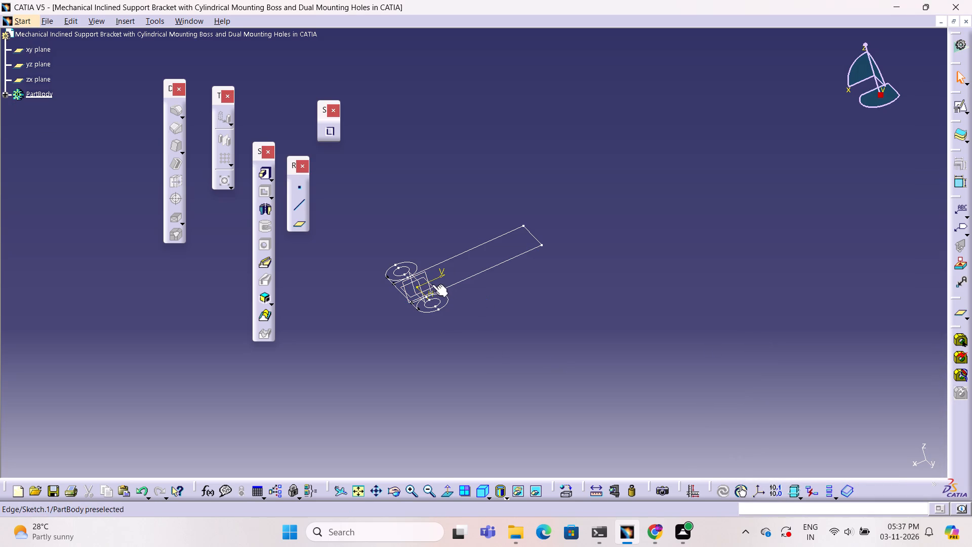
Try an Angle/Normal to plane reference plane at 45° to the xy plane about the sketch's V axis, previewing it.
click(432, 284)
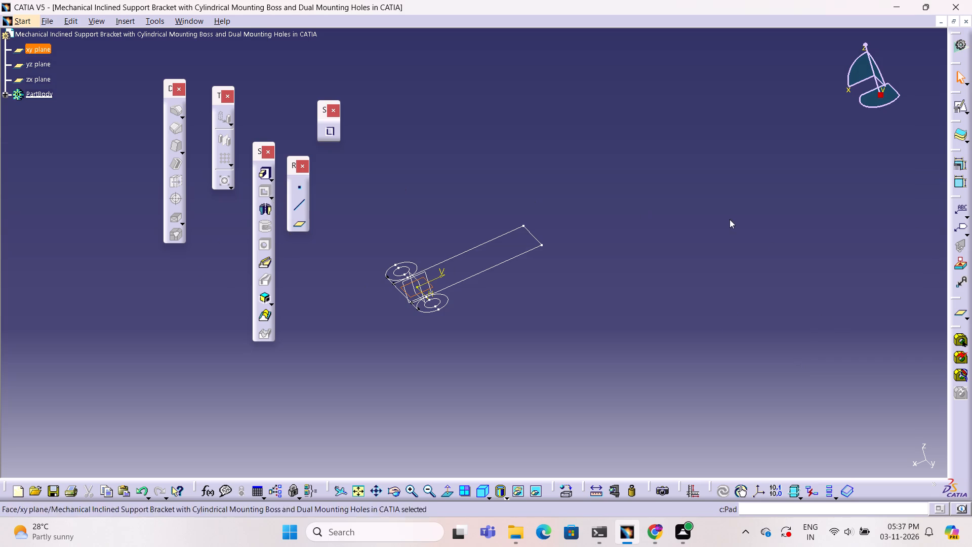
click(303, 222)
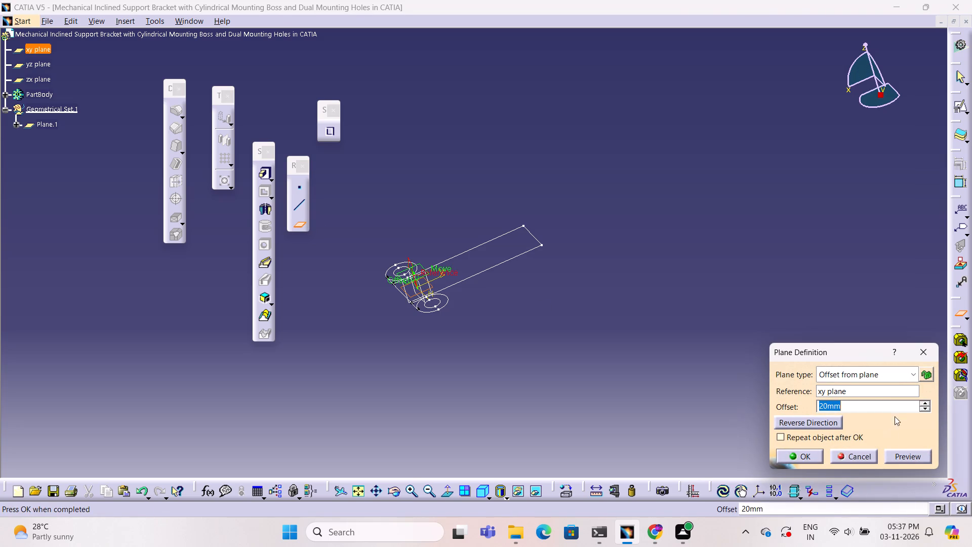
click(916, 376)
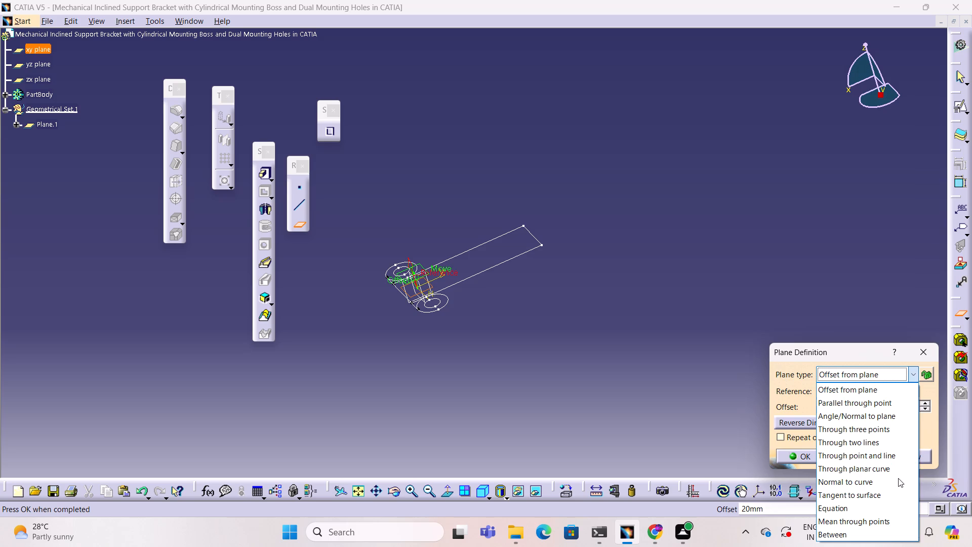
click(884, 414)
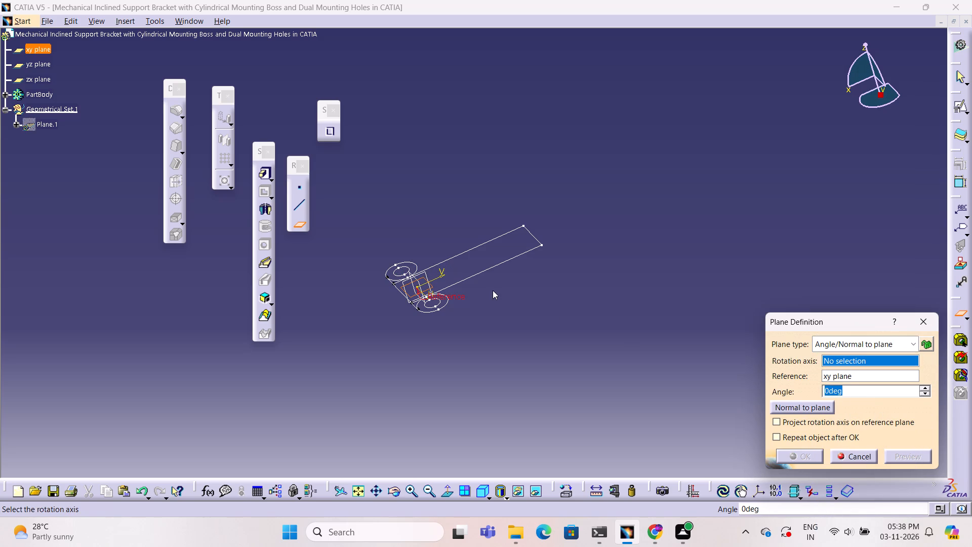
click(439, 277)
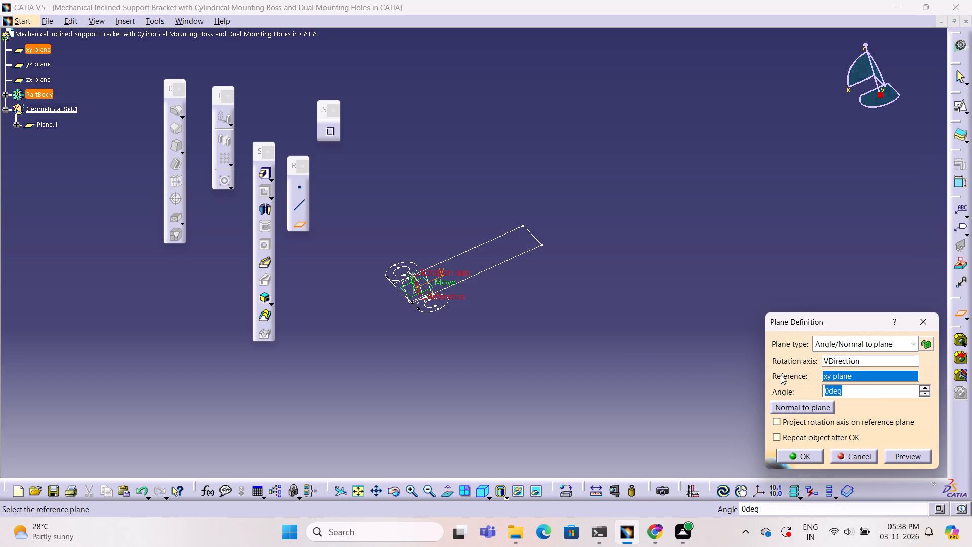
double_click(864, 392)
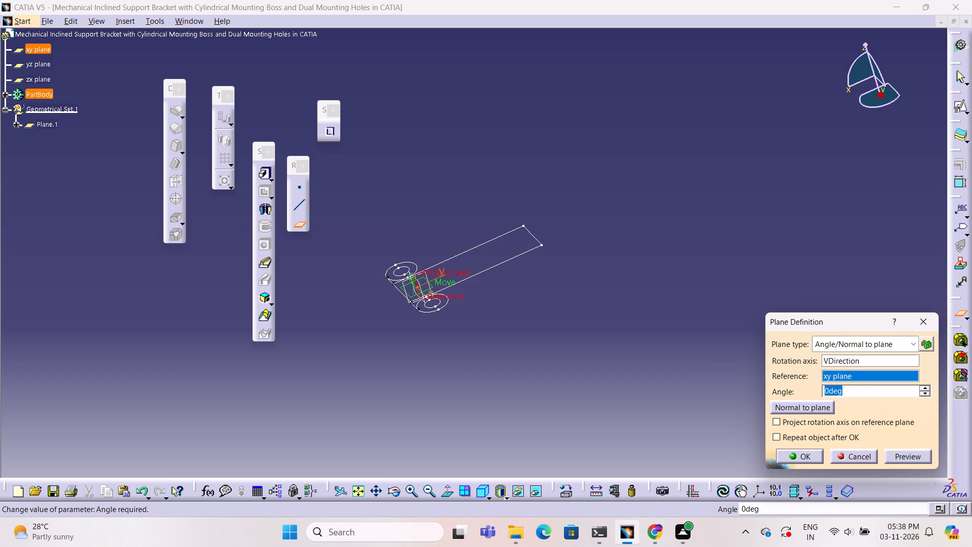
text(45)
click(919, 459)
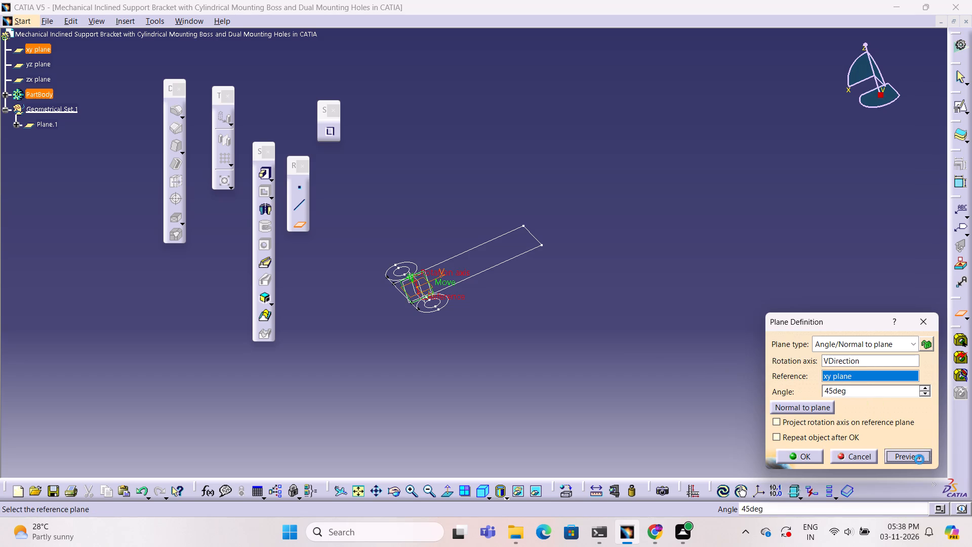
Examine the previewed plane's tilt relative to the arm and mounting circles, and discard the plane.
ctrl+middle_drag(523, 364, 508, 321)
ctrl+right_click(522, 364)
ctrl+right_drag(522, 364, 508, 321)
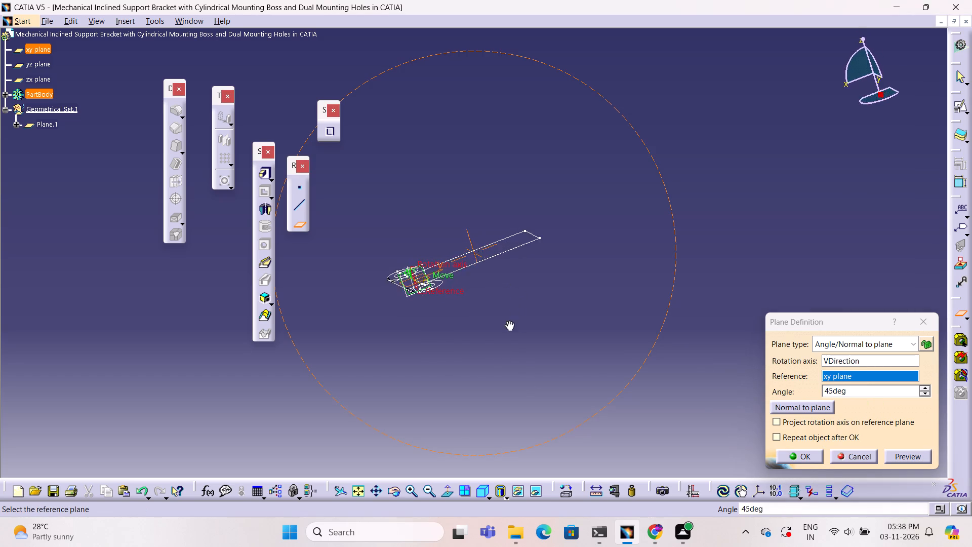
ctrl+right_drag(508, 321, 444, 371)
ctrl+middle_drag(508, 321, 596, 325)
ctrl+right_drag(490, 353, 501, 349)
ctrl+right_drag(511, 345, 527, 339)
ctrl+right_drag(541, 333, 596, 325)
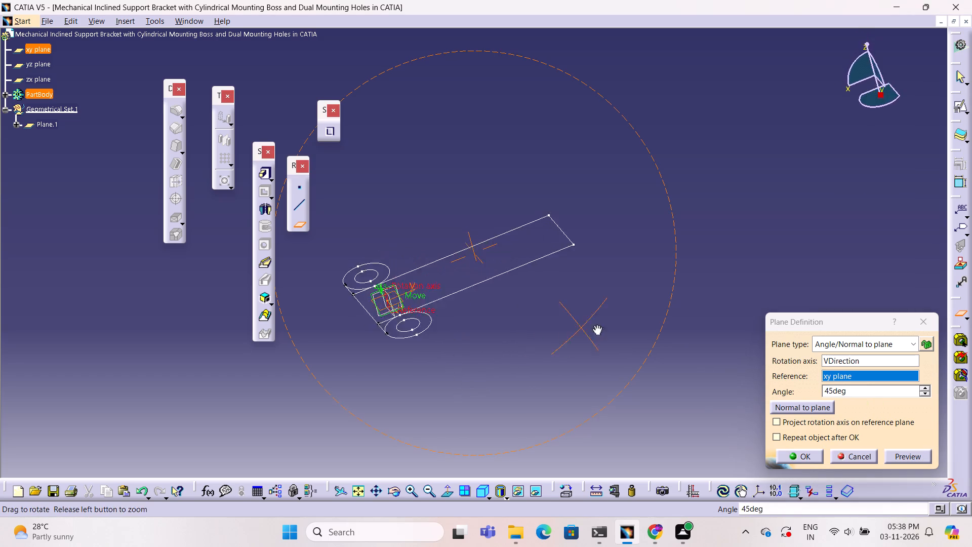
ctrl+middle_drag(596, 325, 630, 354)
ctrl+right_drag(596, 325, 630, 354)
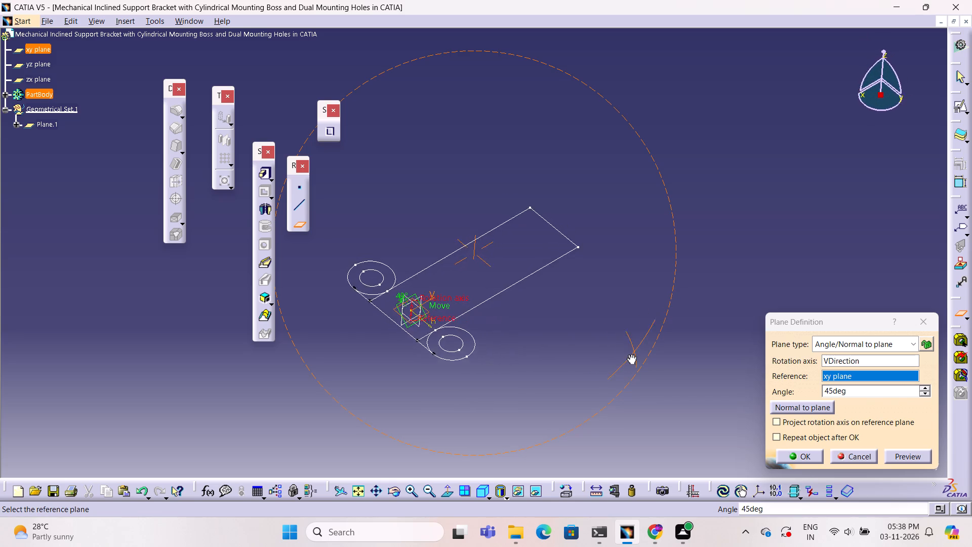
ctrl+middle_drag(630, 354, 614, 374)
ctrl+right_drag(630, 354, 614, 374)
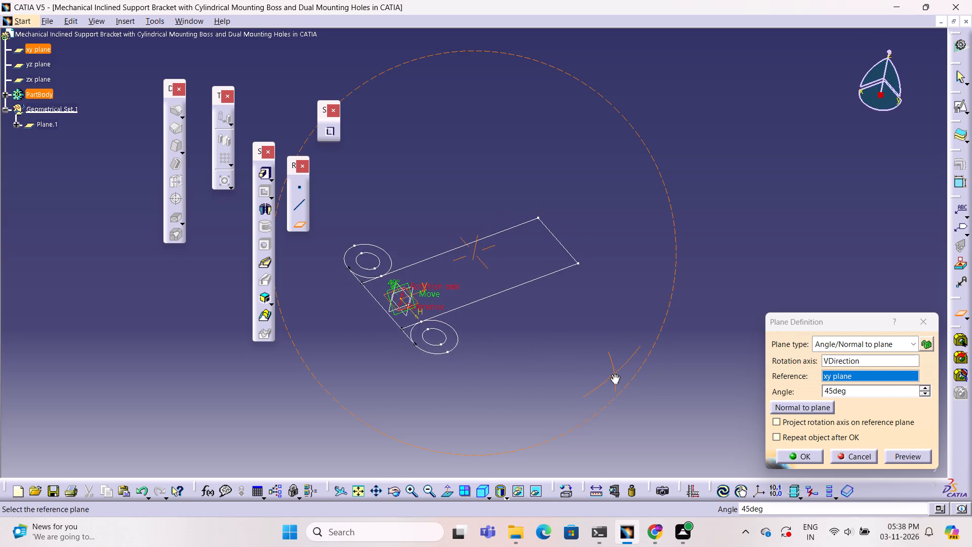
ctrl+middle_drag(614, 374, 623, 364)
ctrl+right_drag(614, 374, 623, 364)
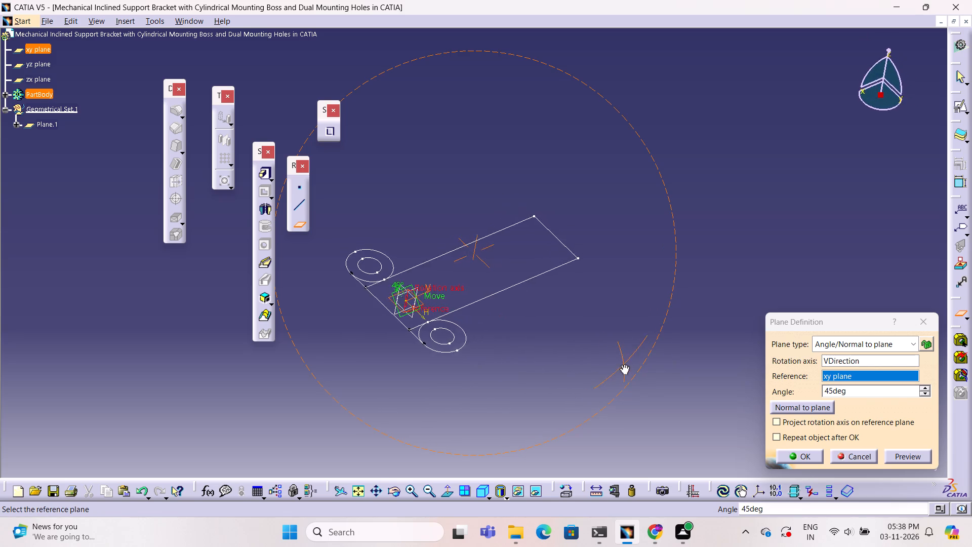
ctrl+middle_drag(623, 364, 580, 367)
ctrl+right_drag(623, 364, 580, 367)
ctrl+middle_drag(407, 387, 511, 315)
ctrl+middle_click(511, 315)
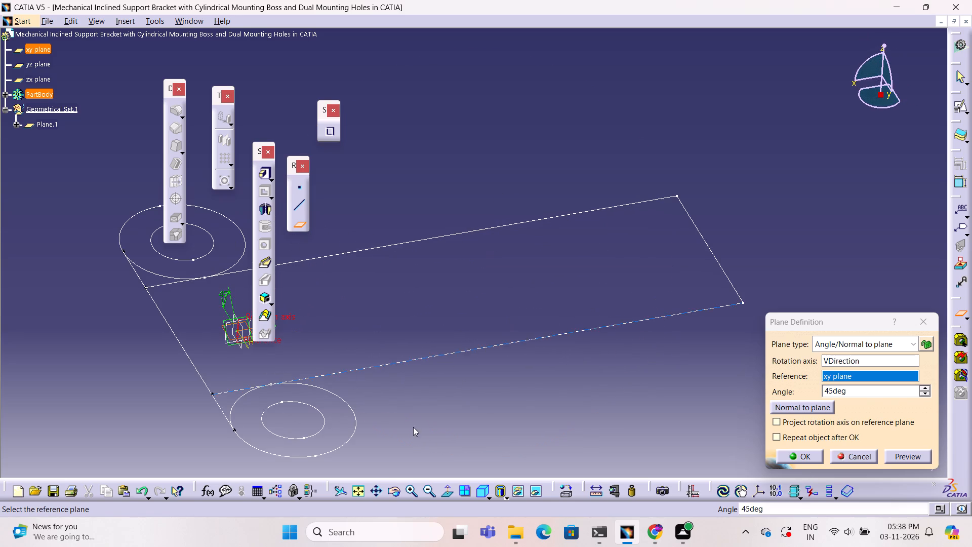
middle_drag(413, 427, 534, 390)
ctrl+middle_click(534, 390)
ctrl+middle_click(534, 388)
ctrl+middle_click(535, 385)
ctrl+middle_click(535, 385)
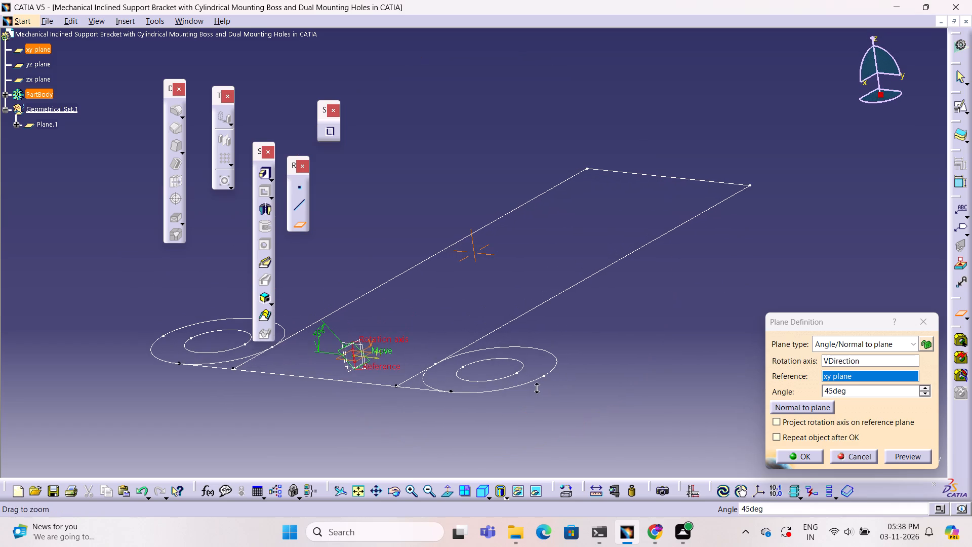
ctrl+middle_click(535, 385)
ctrl+middle_click(535, 389)
ctrl+middle_click(534, 393)
ctrl+middle_click(534, 399)
ctrl+middle_click(533, 400)
ctrl+middle_click(533, 402)
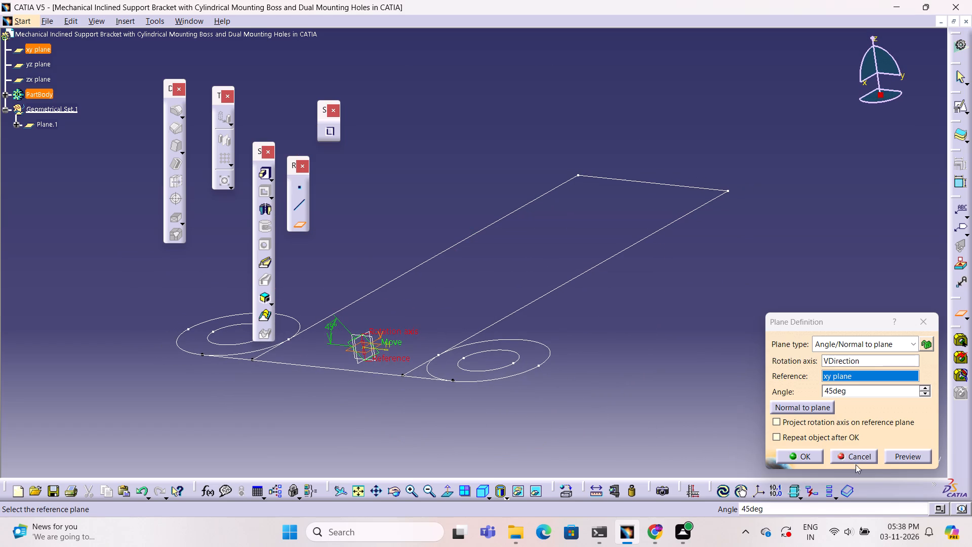
click(873, 452)
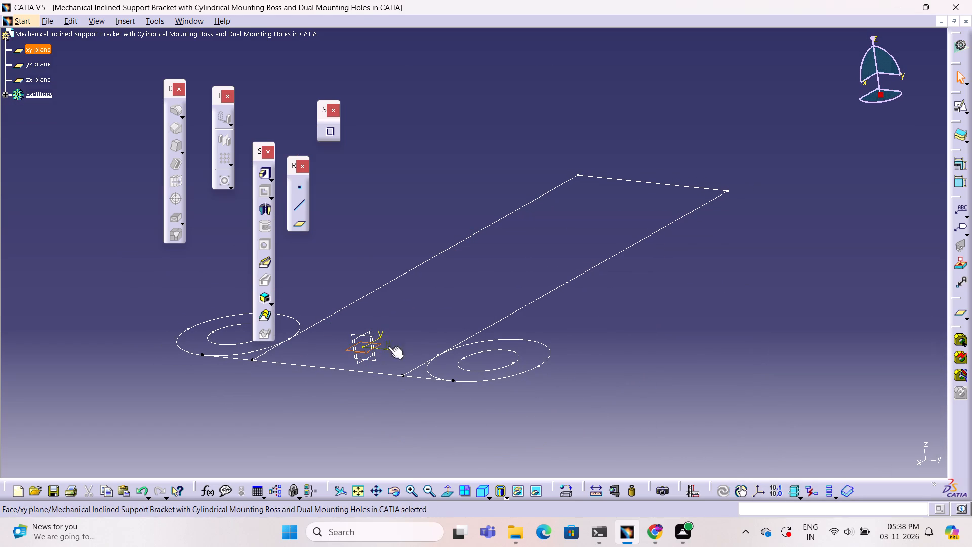
Create an Angle/Normal to plane reference plane at 45° to the xy plane, rotated about the sketch's H axis.
click(304, 222)
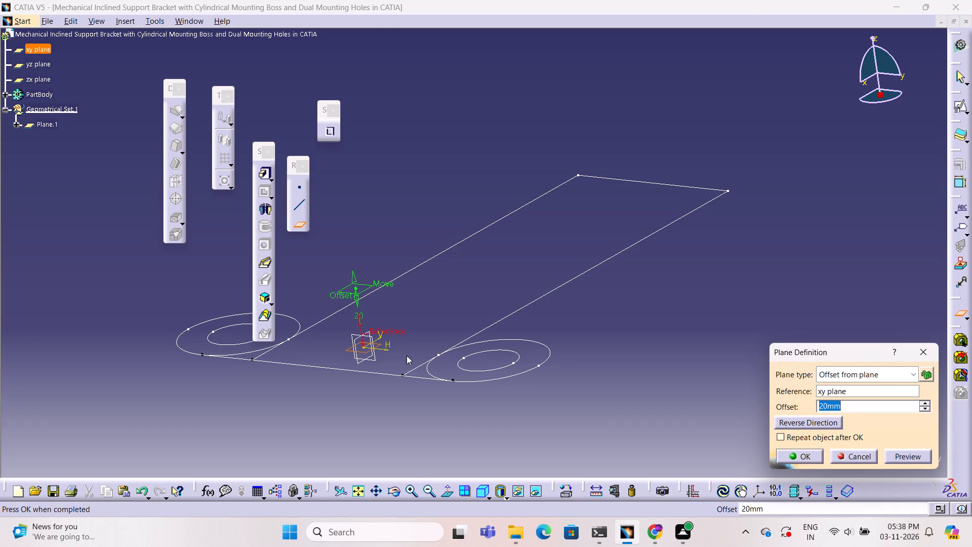
click(916, 375)
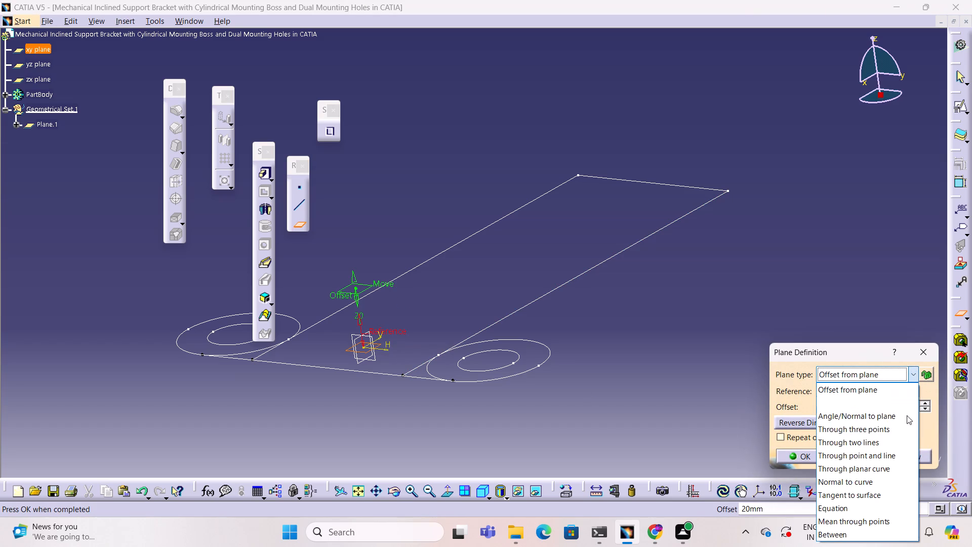
click(895, 417)
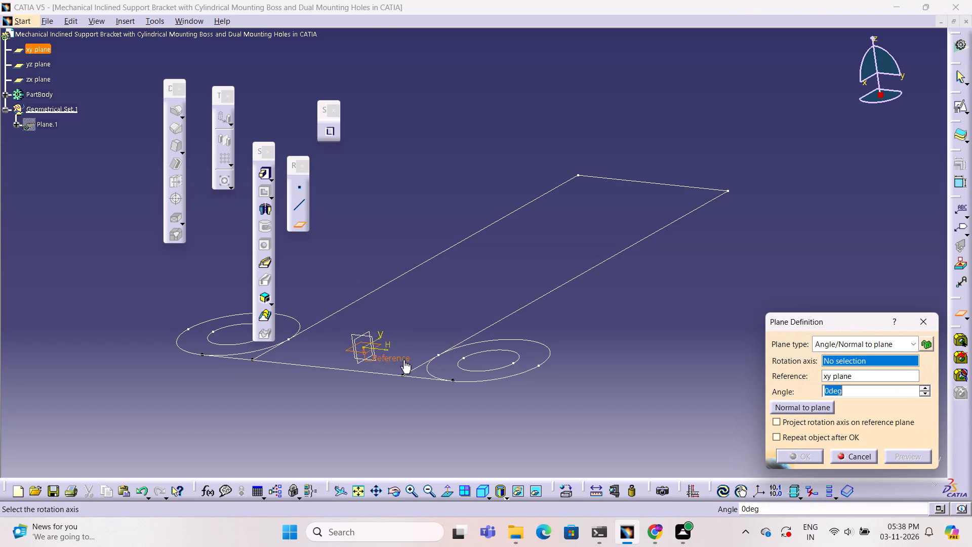
click(386, 350)
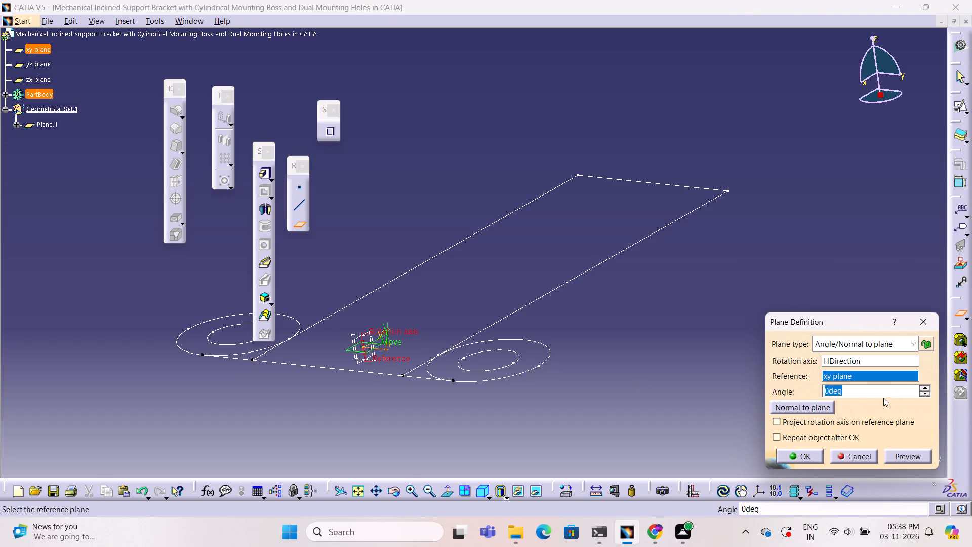
double_click(873, 392)
text(45)
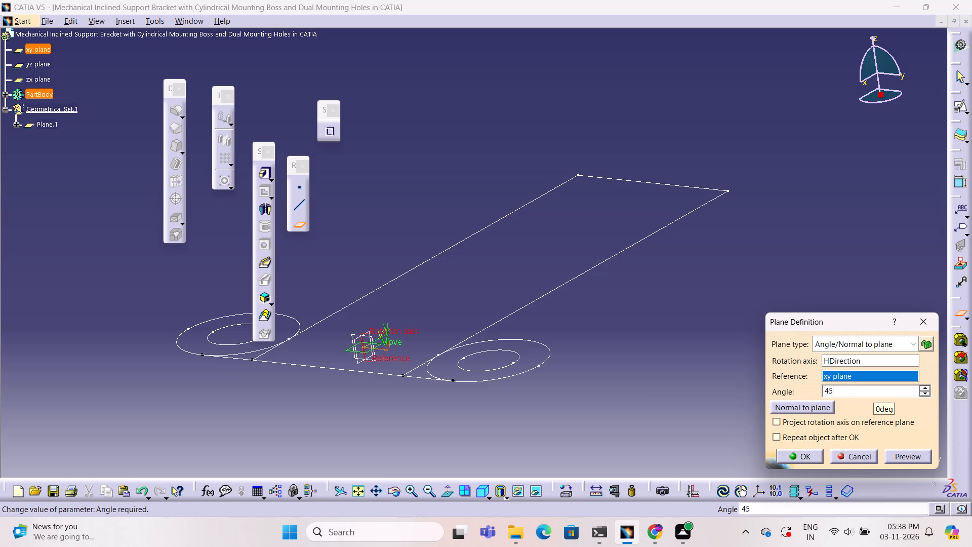
click(911, 450)
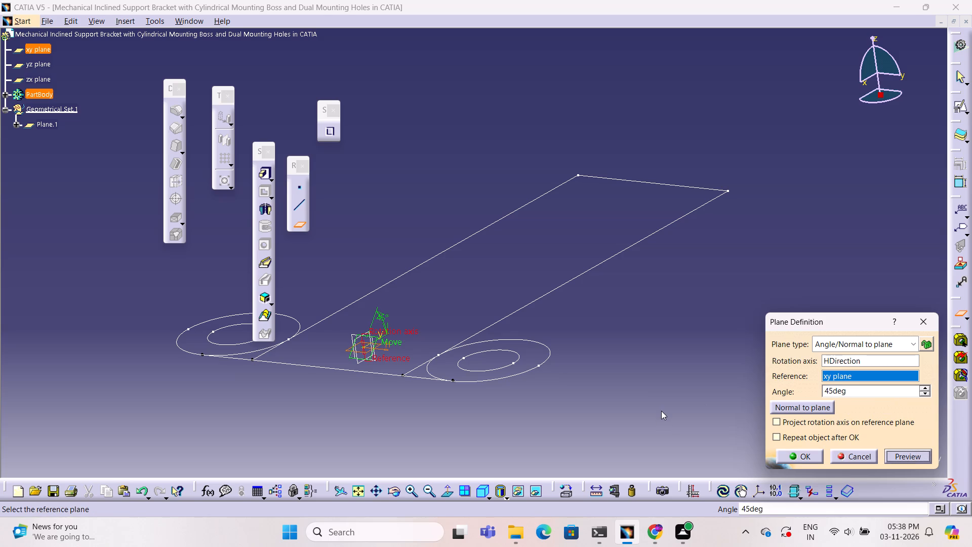
middle_drag(661, 410, 659, 348)
right_drag(661, 410, 659, 348)
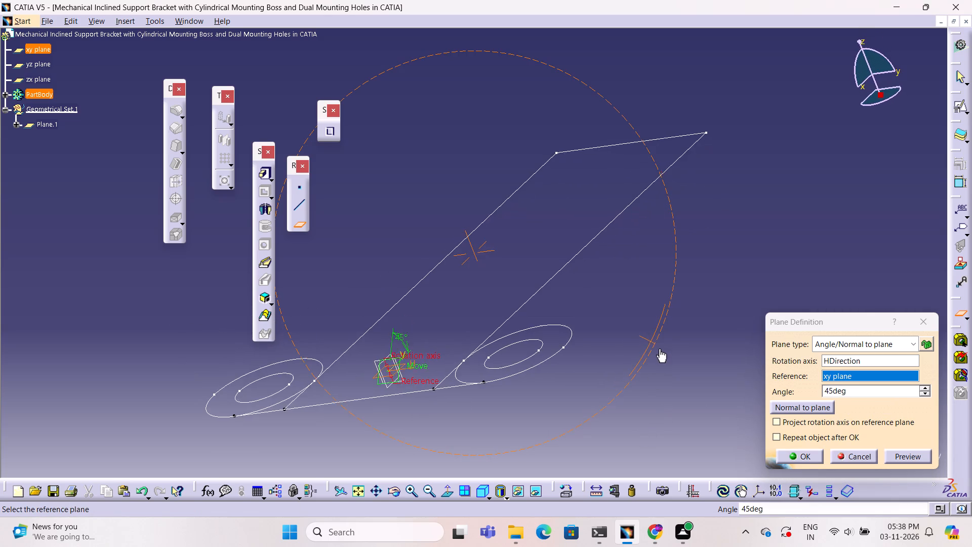
middle_drag(659, 348, 656, 341)
right_drag(659, 348, 656, 341)
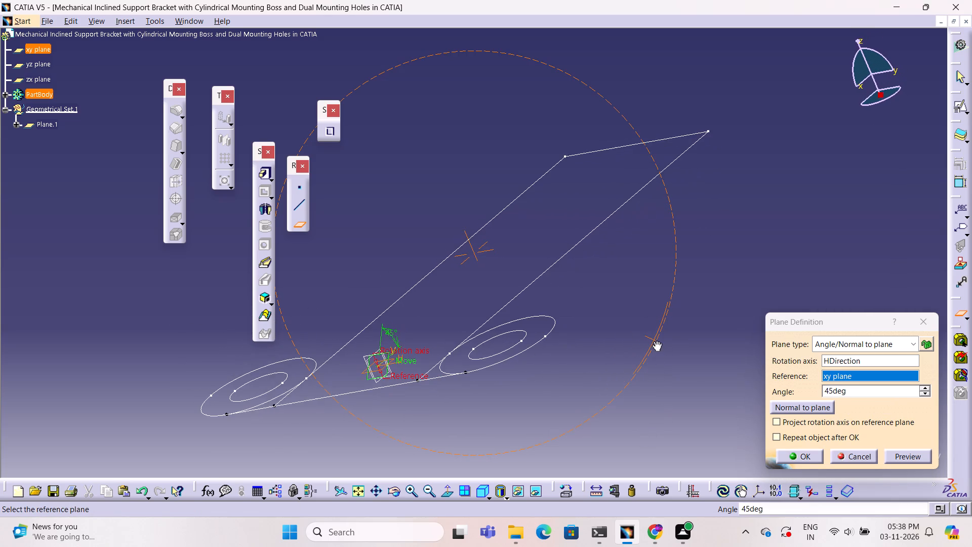
middle_drag(656, 341, 651, 355)
right_drag(656, 341, 651, 355)
click(635, 363)
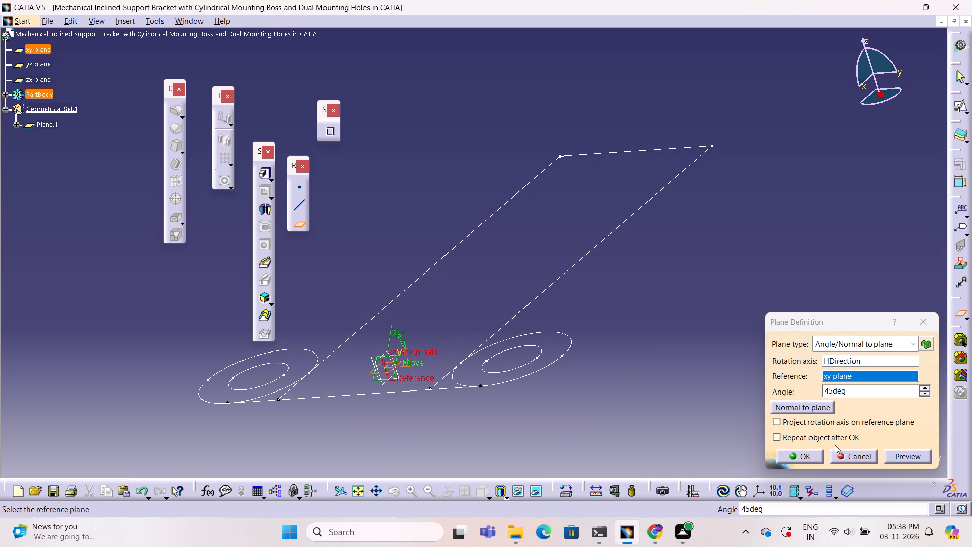
click(815, 455)
click(711, 421)
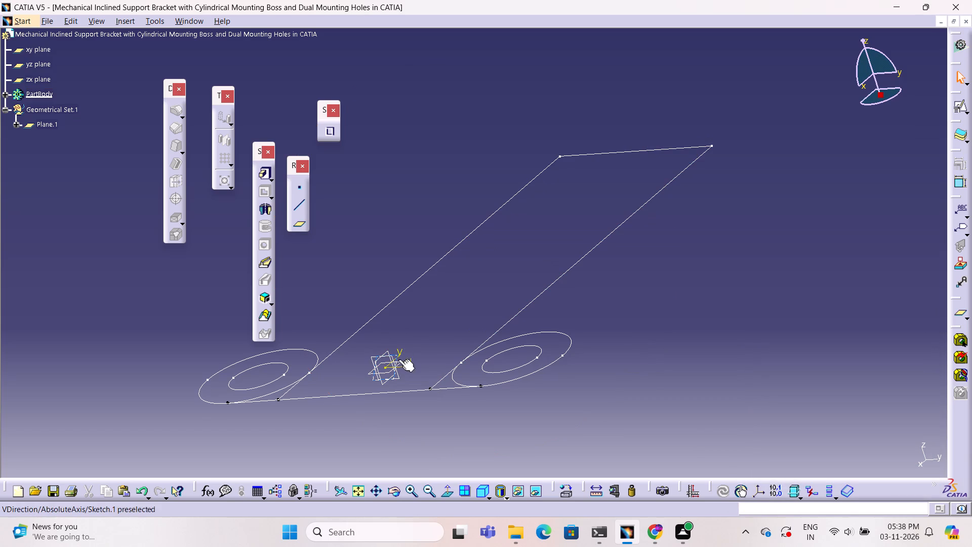
Open a positioned sketch on the 45° plane and draw a circle about 5.8 mm in radius, centred on the V axis about 34 mm above the origin.
click(397, 361)
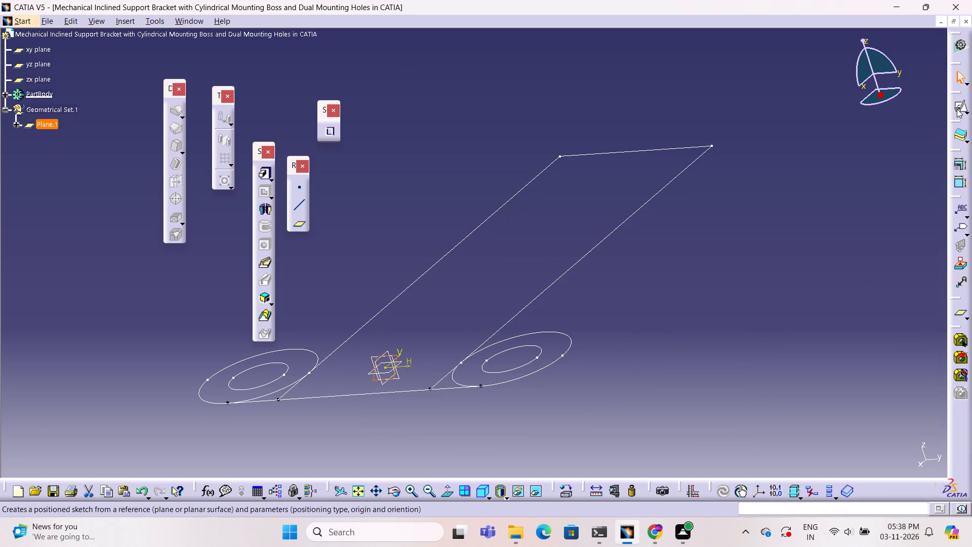
click(959, 105)
click(860, 456)
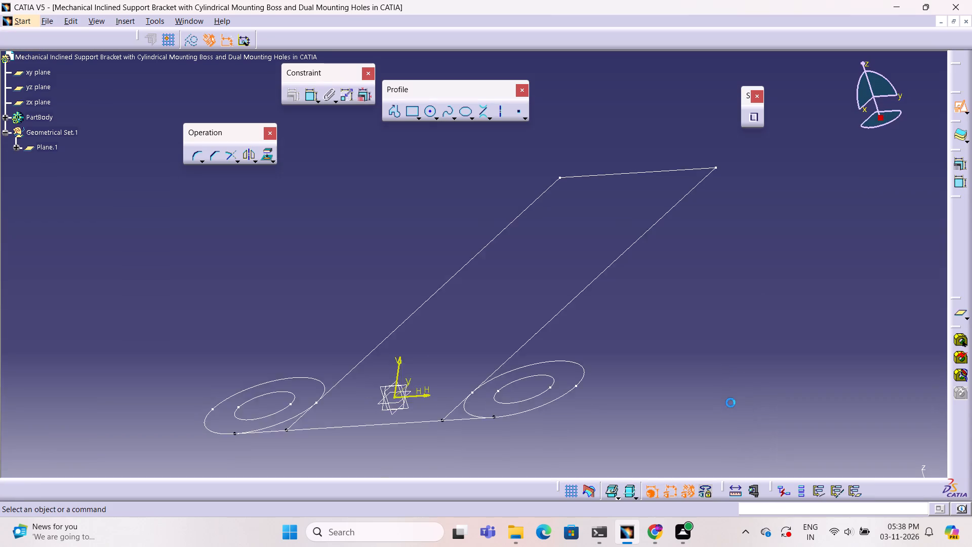
middle_drag(696, 379, 701, 349)
middle_click(701, 349)
middle_click(701, 349)
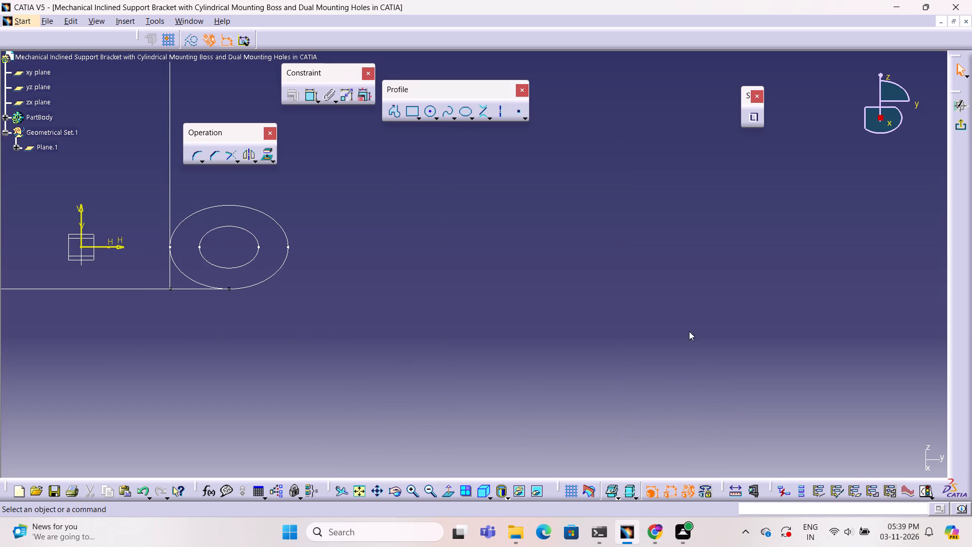
middle_drag(482, 303, 627, 322)
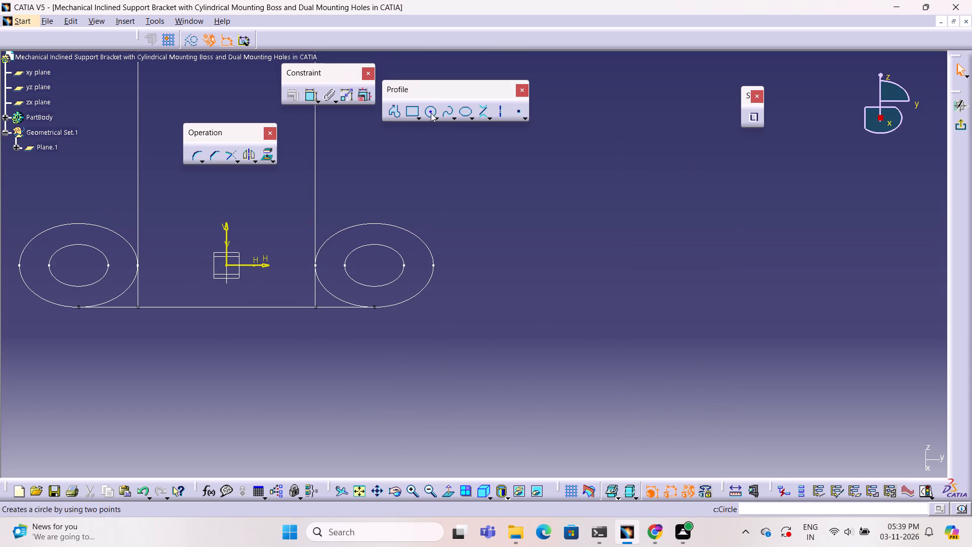
click(430, 113)
middle_drag(229, 183, 274, 200)
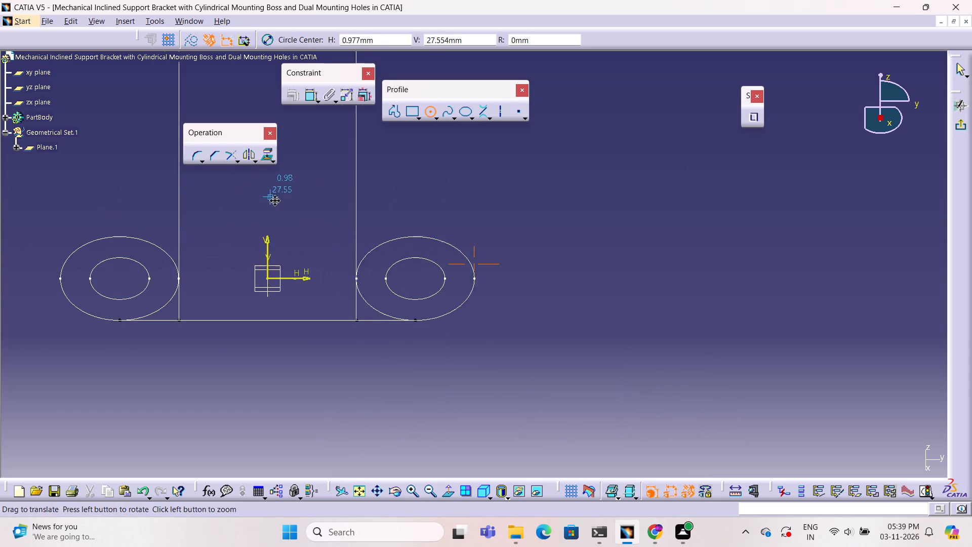
middle_drag(274, 200, 279, 204)
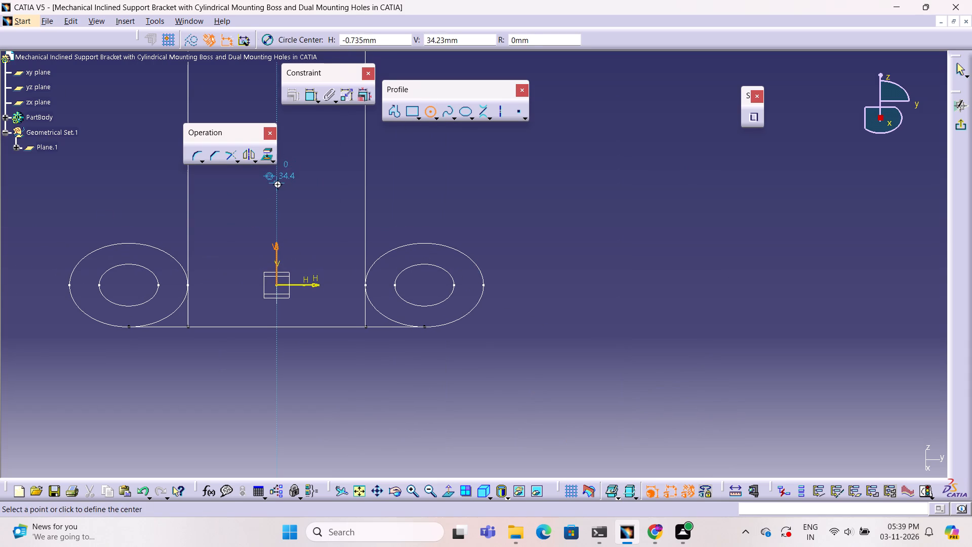
click(276, 183)
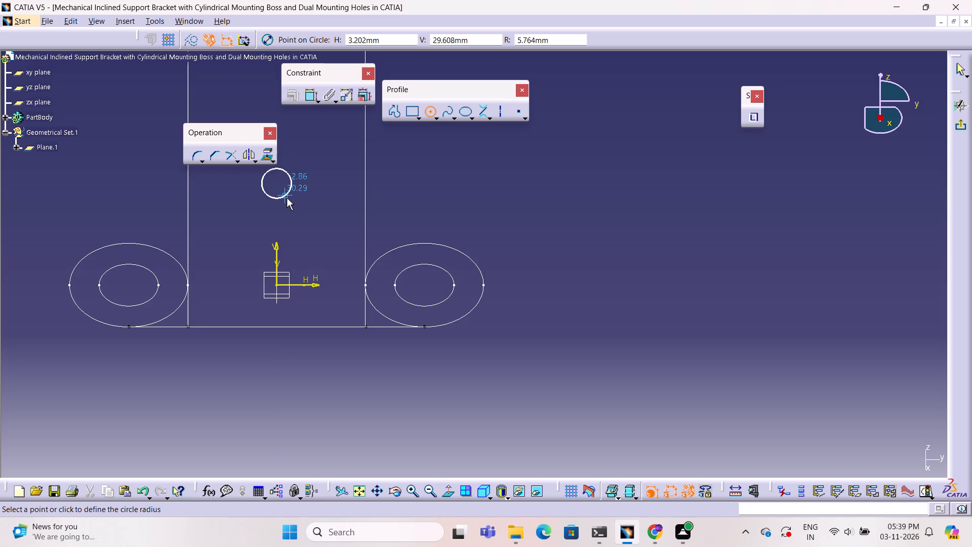
click(287, 198)
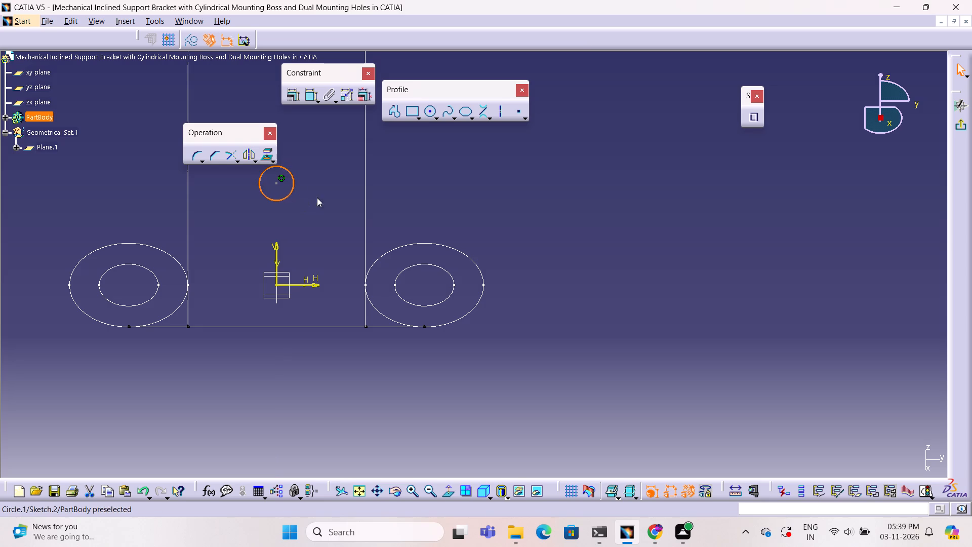
click(502, 194)
Constrain the circle's centre 51 mm from the sketch origin along the V axis and exit the sketch.
click(306, 96)
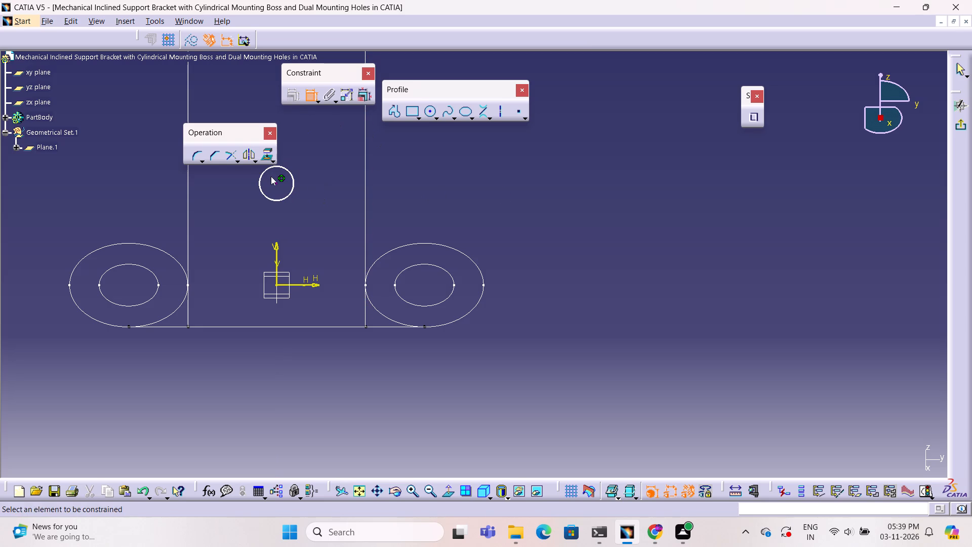
click(278, 185)
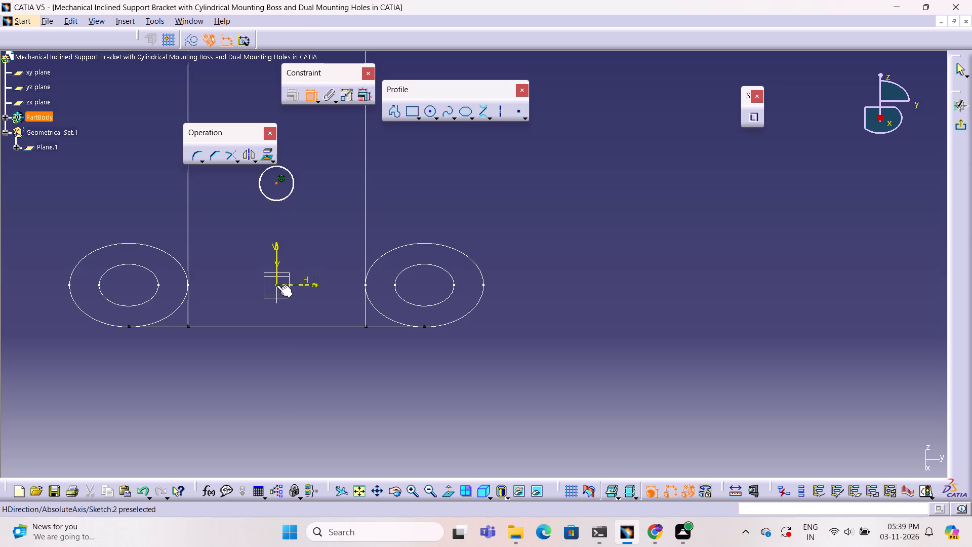
click(276, 284)
click(355, 239)
double_click(356, 237)
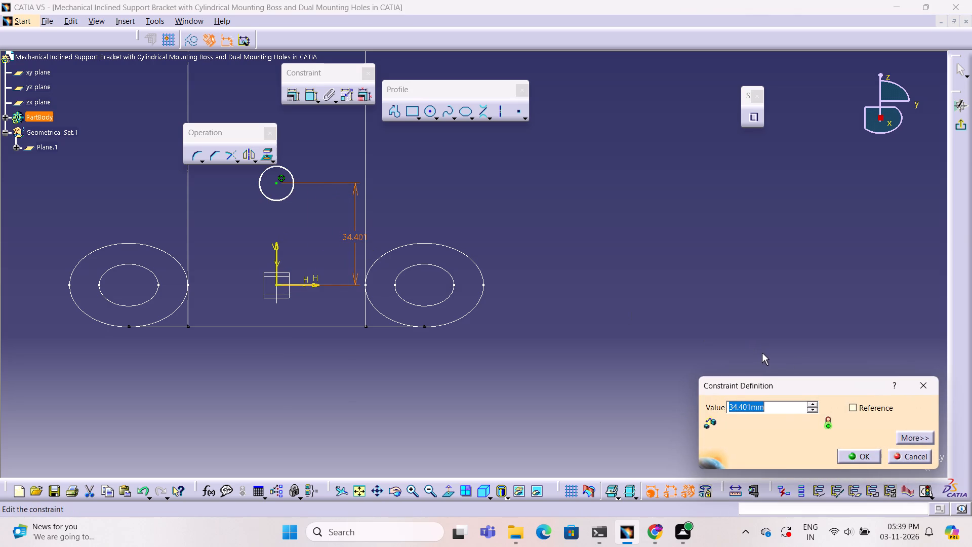
key(5)
key(1)
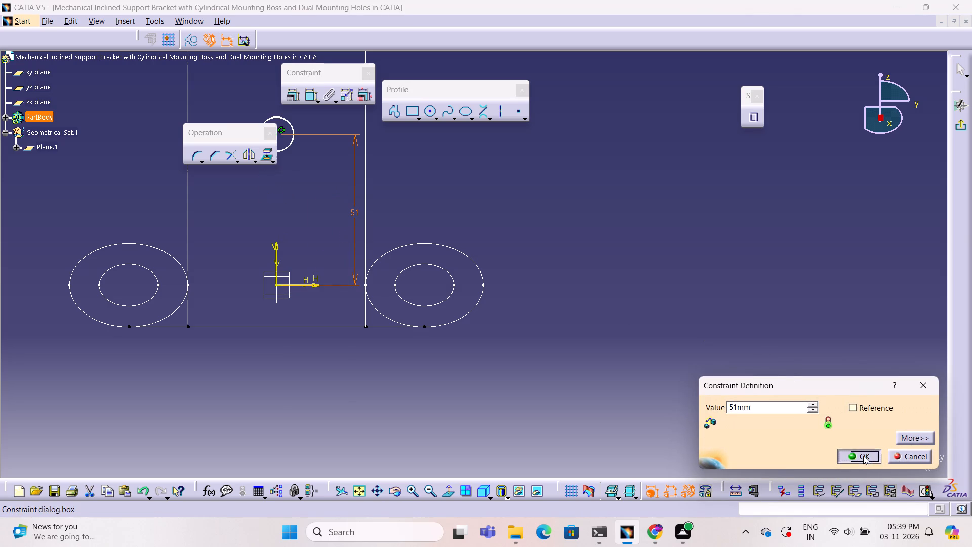
click(863, 456)
click(610, 321)
click(966, 122)
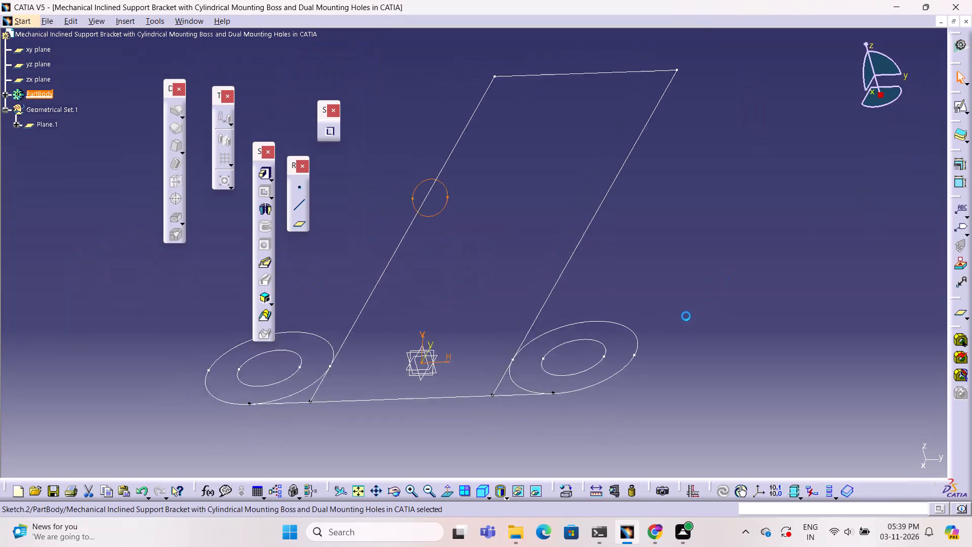
Examine the inclined circle against the flat base profile from the side, and review the sketches and plane in the specification tree.
ctrl+middle_drag(681, 315, 576, 362)
ctrl+right_drag(681, 315, 576, 362)
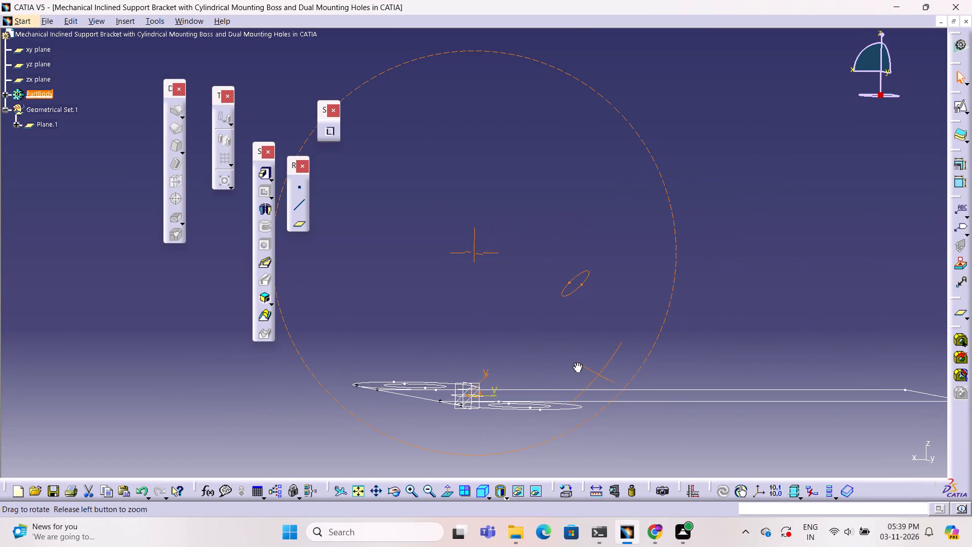
ctrl+middle_drag(576, 362, 575, 368)
ctrl+right_drag(576, 362, 575, 368)
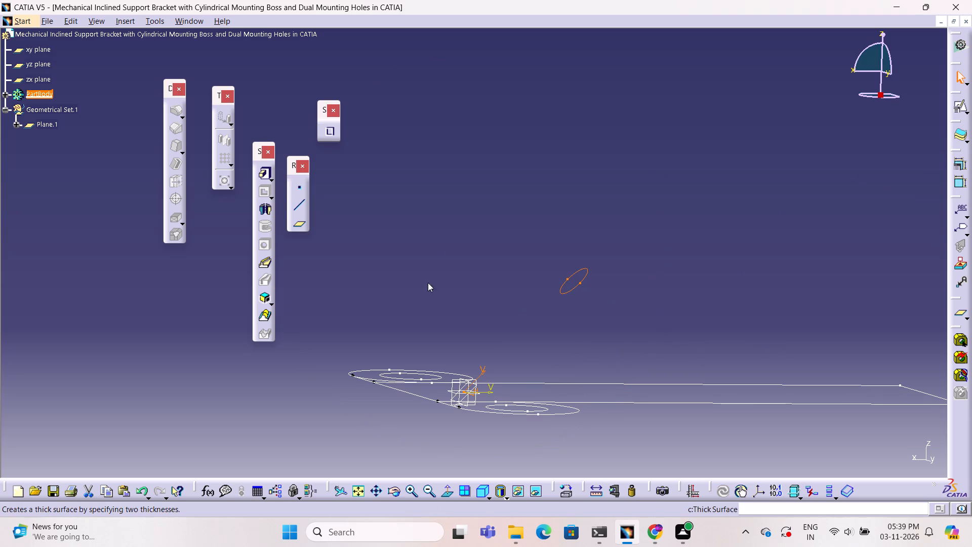
scroll(11, 74, up, 1)
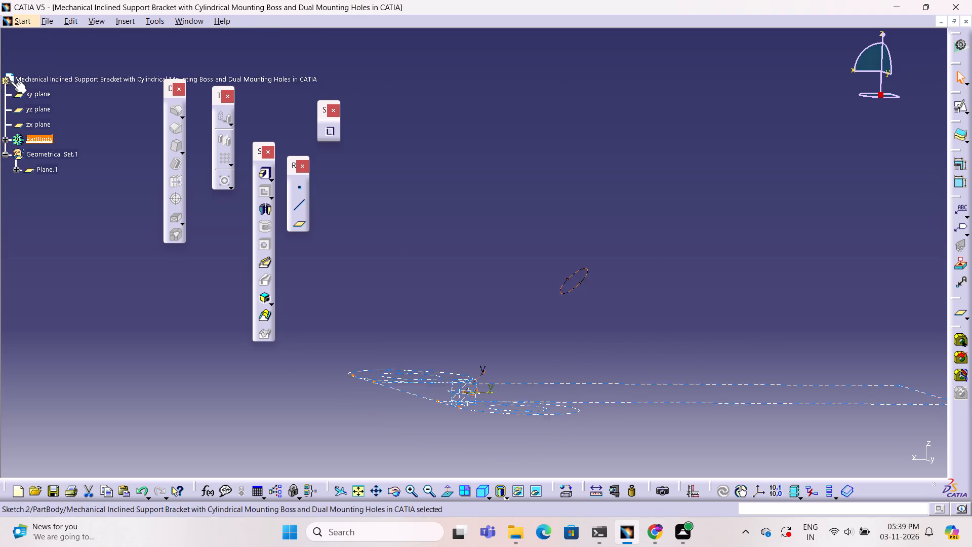
click(5, 137)
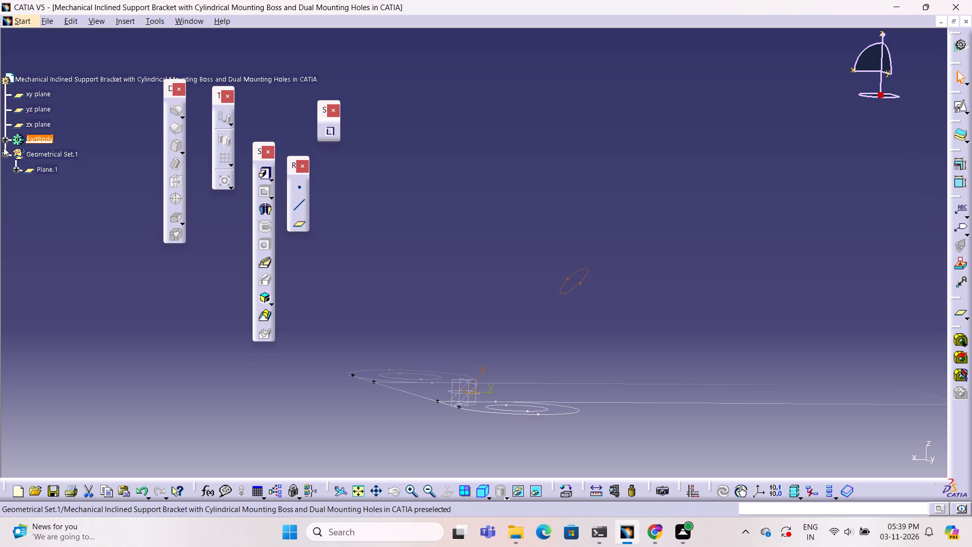
click(4, 140)
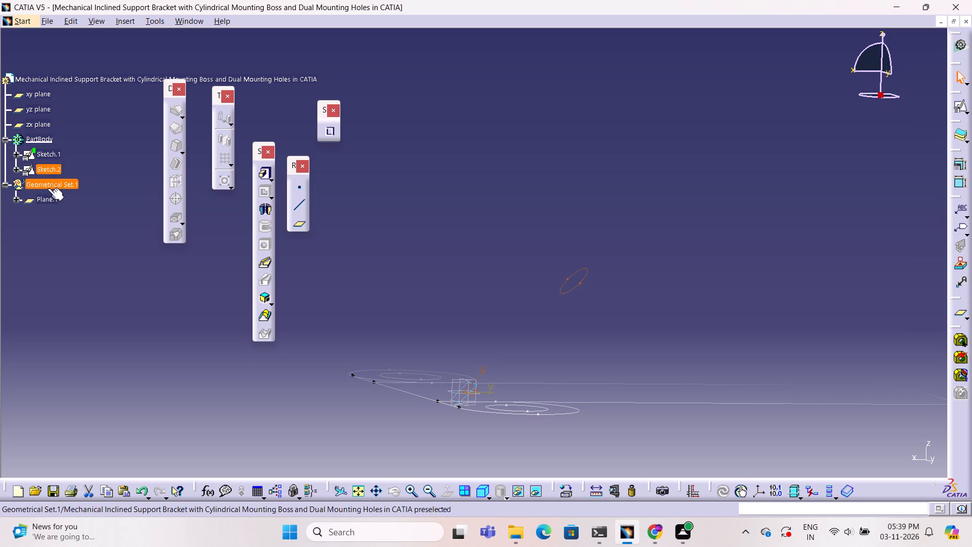
click(45, 200)
click(54, 184)
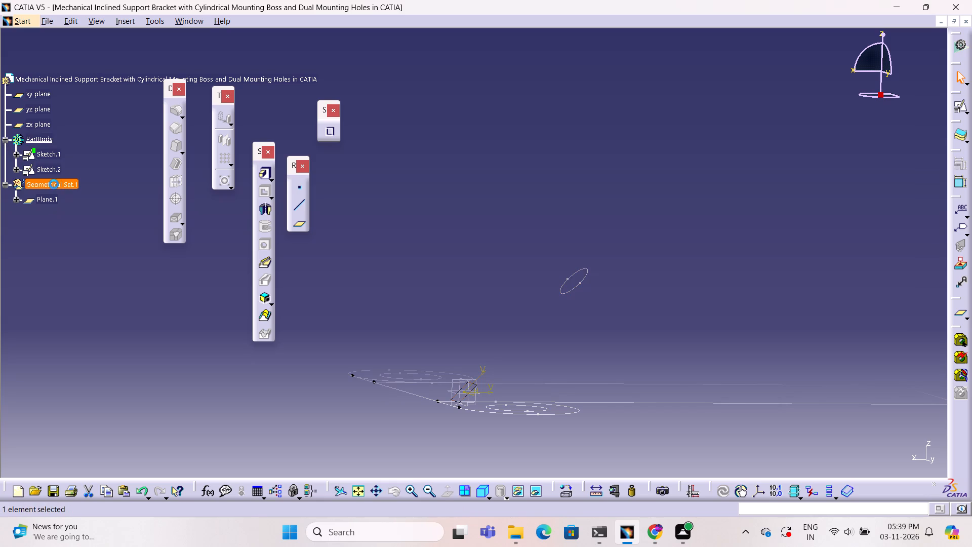
click(516, 242)
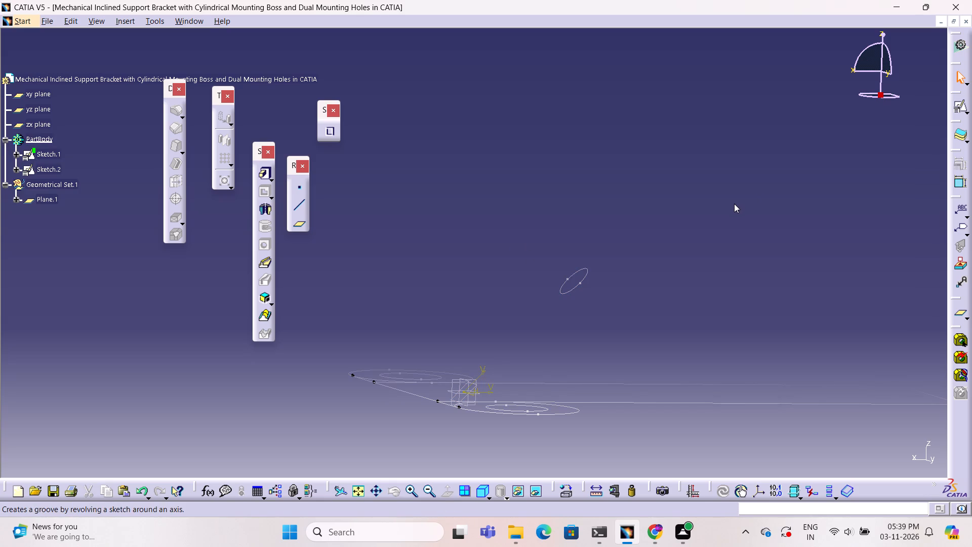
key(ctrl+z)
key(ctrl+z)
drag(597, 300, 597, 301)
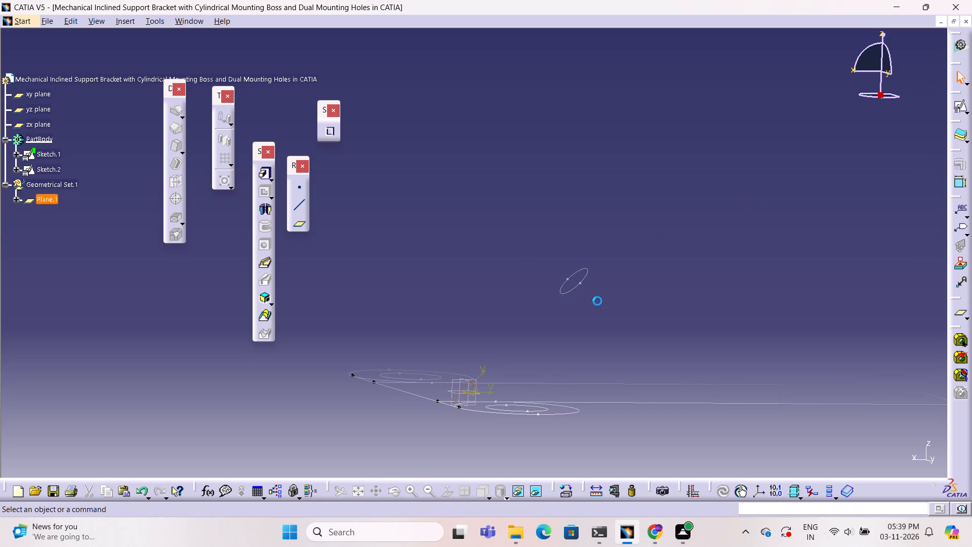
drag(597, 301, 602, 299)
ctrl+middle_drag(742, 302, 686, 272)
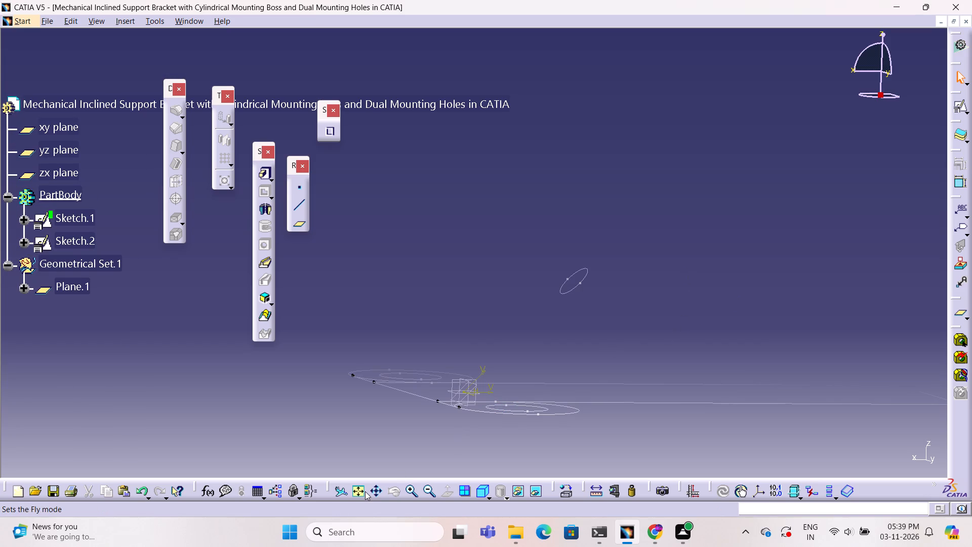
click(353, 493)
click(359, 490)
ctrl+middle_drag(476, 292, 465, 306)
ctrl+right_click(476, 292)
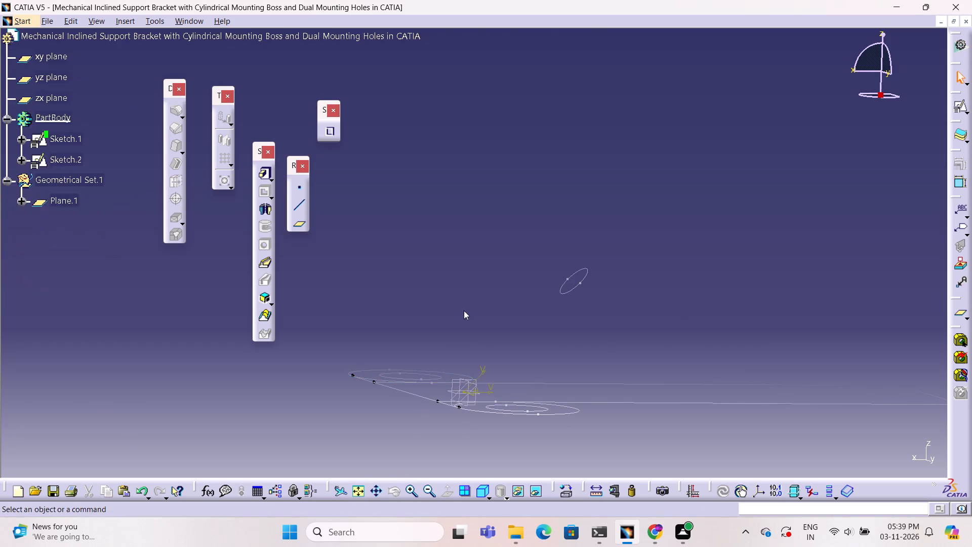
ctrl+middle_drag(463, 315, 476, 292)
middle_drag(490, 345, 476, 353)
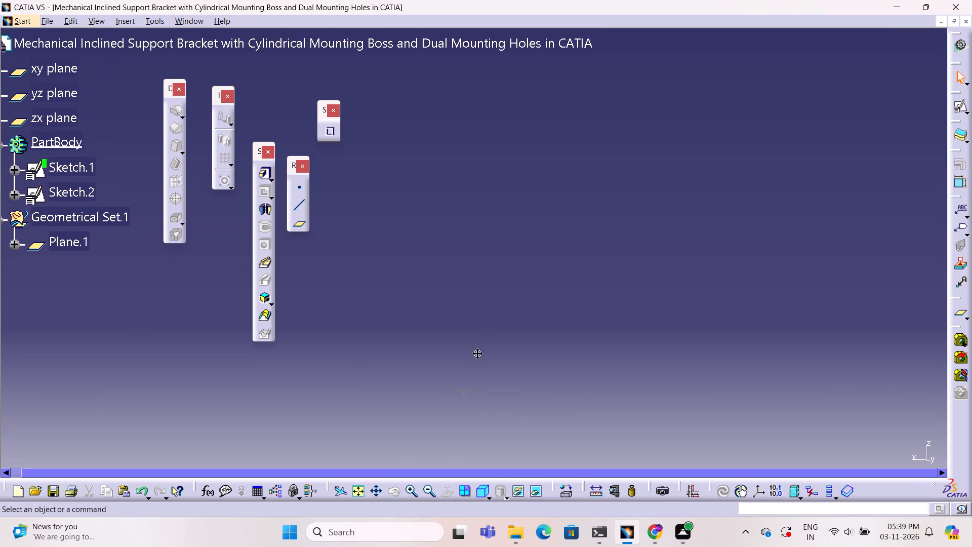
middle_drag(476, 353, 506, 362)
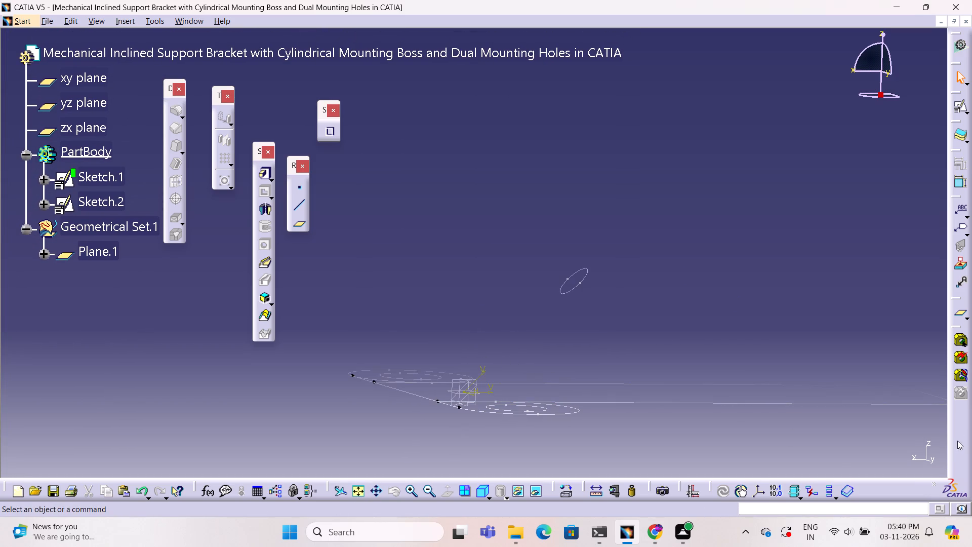
Delete the 45° reference plane together with its dependent circle sketch, and remove the geometrical set that held the plane.
click(927, 444)
middle_drag(731, 287, 702, 289)
right_drag(726, 286, 702, 289)
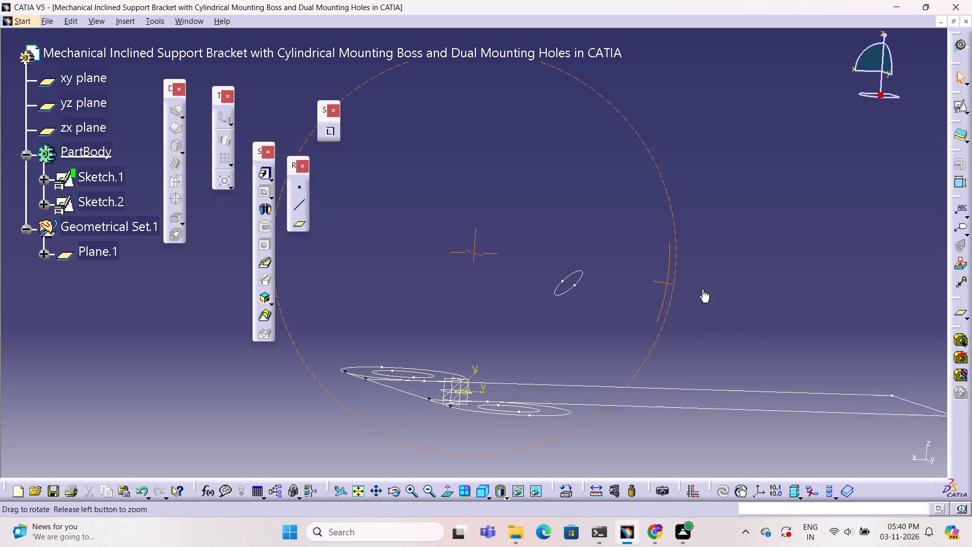
middle_drag(702, 289, 752, 262)
right_drag(702, 289, 679, 346)
ctrl+middle_click(692, 254)
ctrl+middle_drag(678, 261, 669, 269)
ctrl+middle_drag(661, 278, 702, 295)
ctrl+middle_click(686, 333)
ctrl+middle_click(686, 334)
ctrl+middle_click(685, 335)
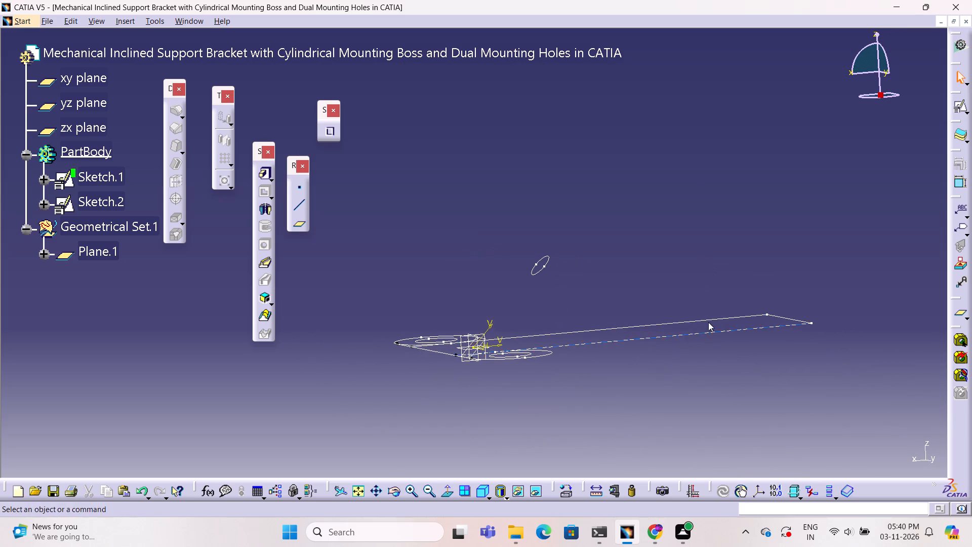
right_click(106, 248)
right_click(106, 248)
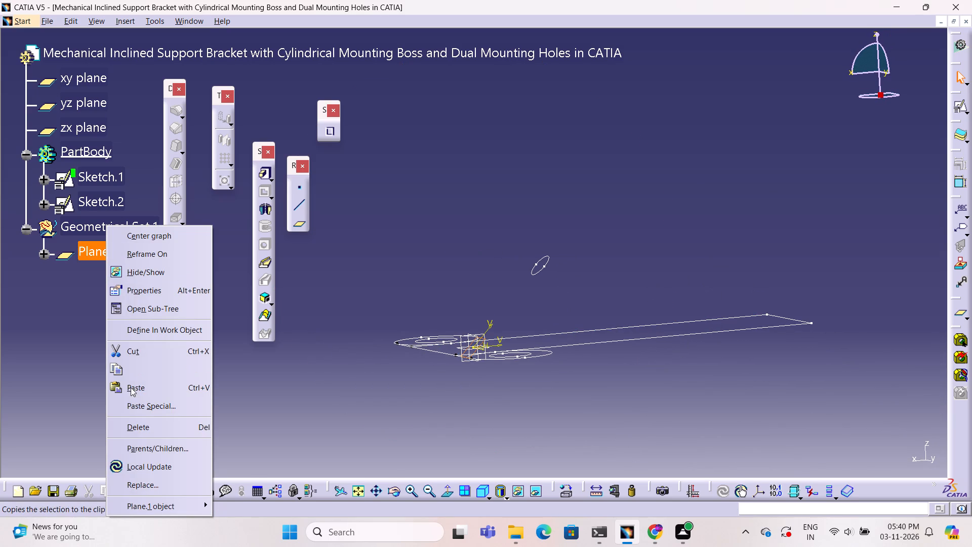
click(148, 426)
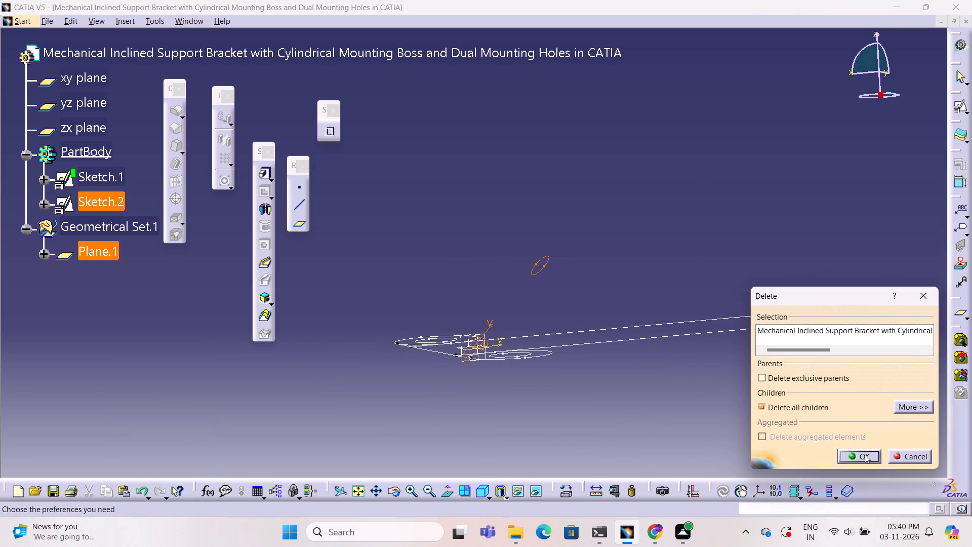
click(865, 454)
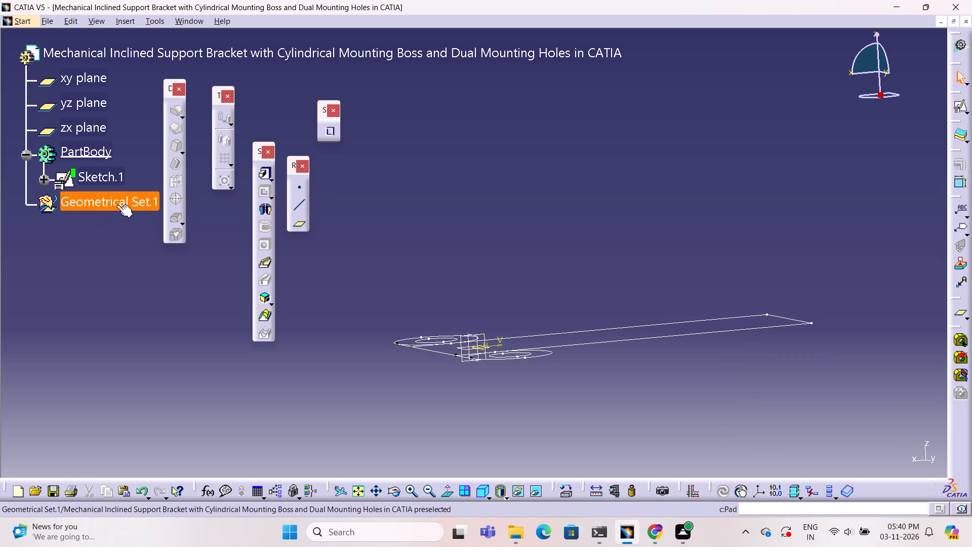
right_click(117, 201)
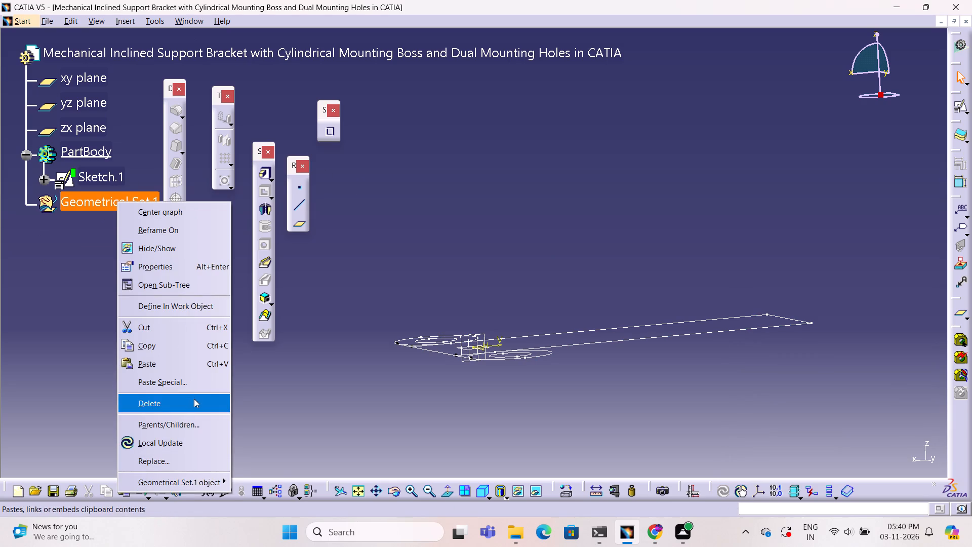
click(194, 399)
Reopen the base profile sketch, examine its circles, vertical lines and dimensions, and exit the sketch without editing it.
double_click(96, 178)
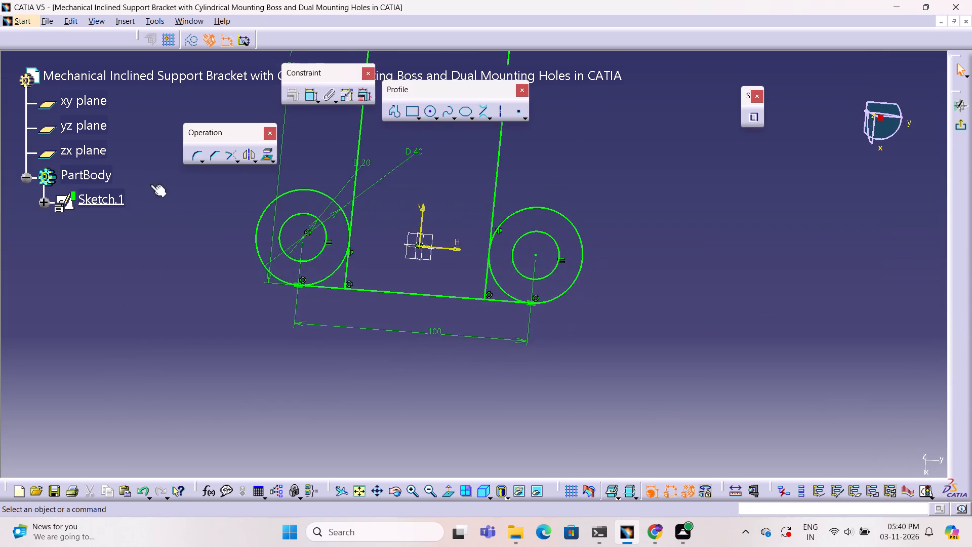
ctrl+middle_click(412, 183)
ctrl+click(412, 185)
ctrl+middle_drag(411, 187, 410, 194)
ctrl+middle_click(410, 196)
ctrl+middle_click(409, 199)
ctrl+middle_click(409, 202)
ctrl+middle_click(408, 209)
ctrl+middle_click(408, 213)
ctrl+middle_click(408, 213)
ctrl+middle_click(408, 213)
ctrl+middle_click(407, 214)
ctrl+middle_drag(407, 215, 406, 229)
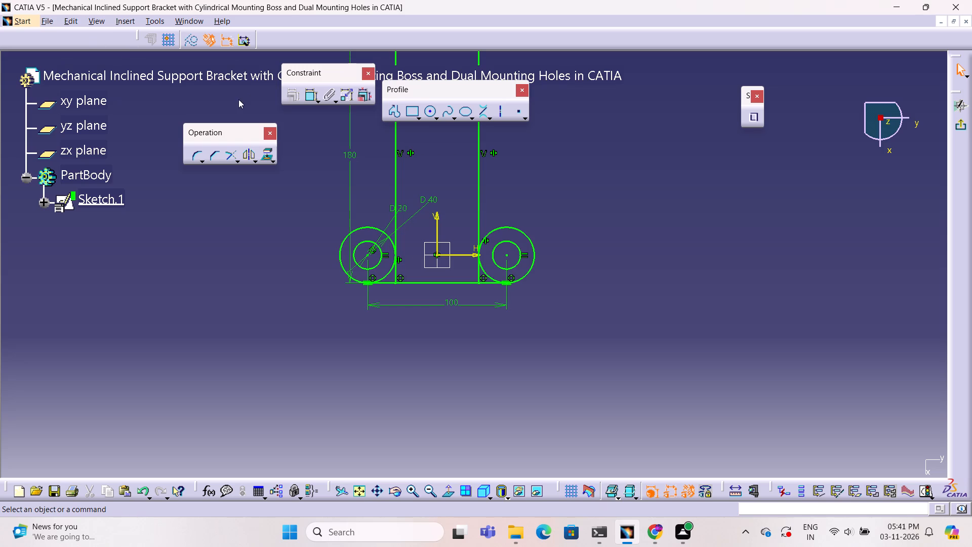
ctrl+scroll(593, 184, down, 1)
ctrl+middle_drag(593, 186, 593, 210)
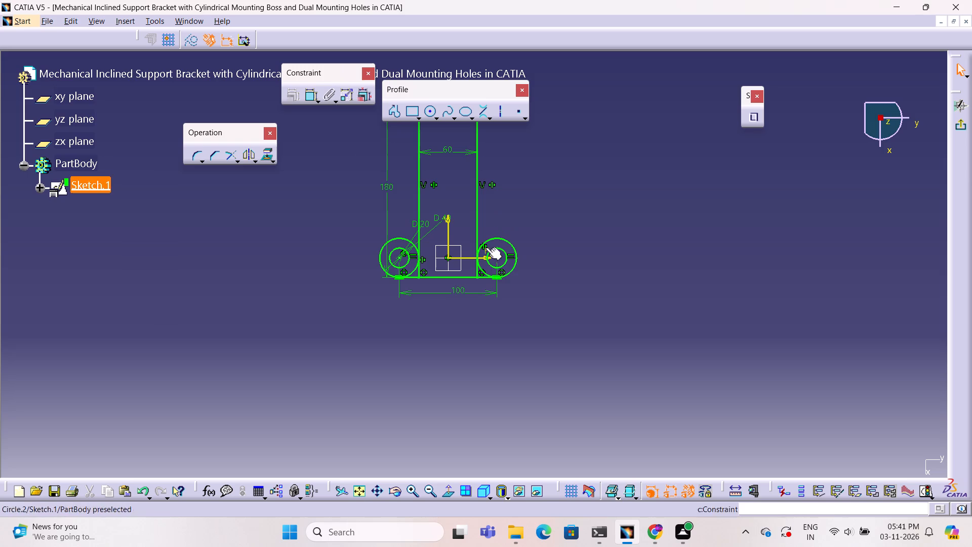
click(963, 120)
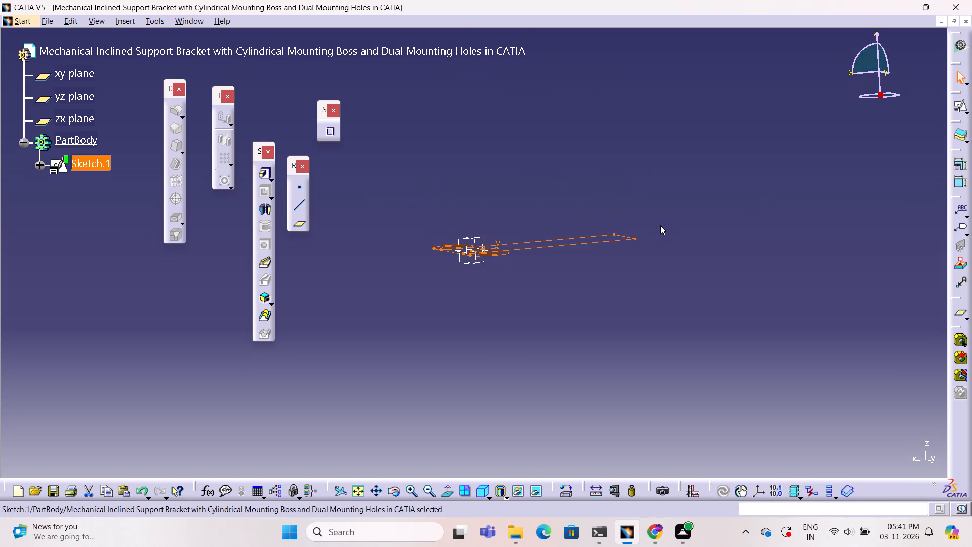
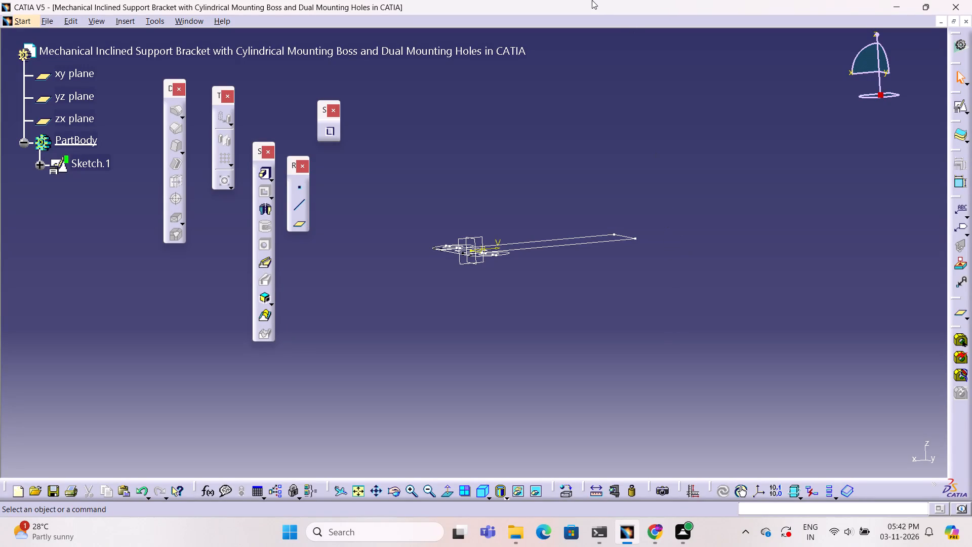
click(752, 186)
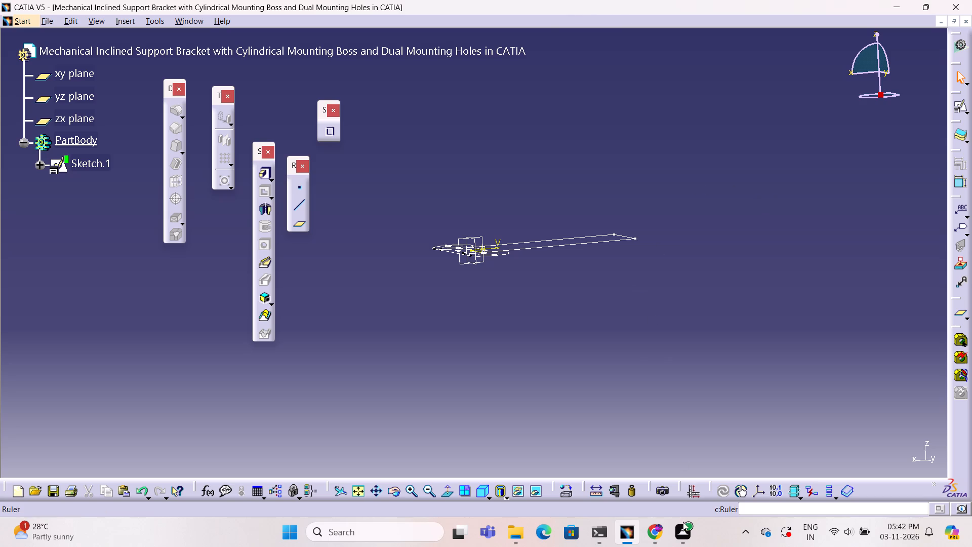
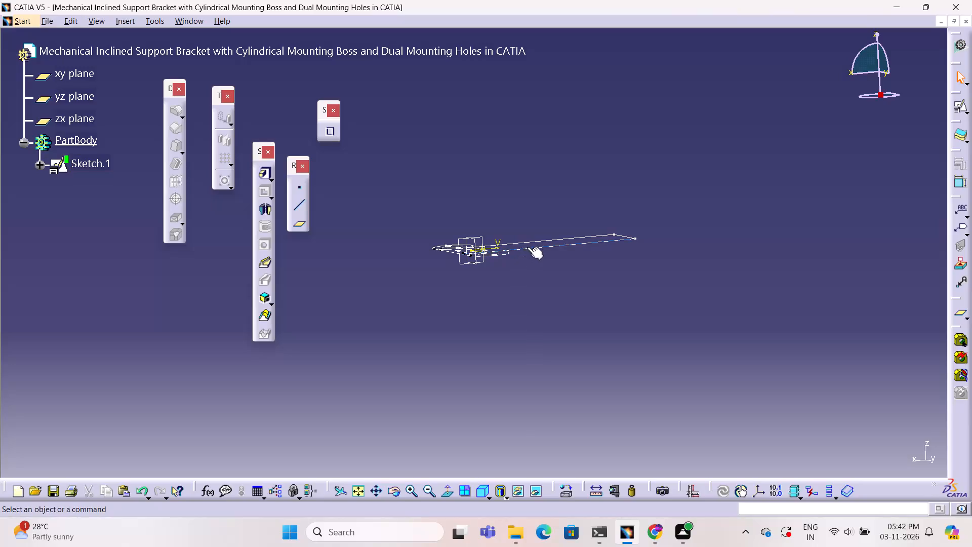
Reopen the base profile sketch and draw a bi-tangent line joining the tops of the two 40 mm outer circles.
double_click(527, 247)
middle_drag(619, 251, 634, 315)
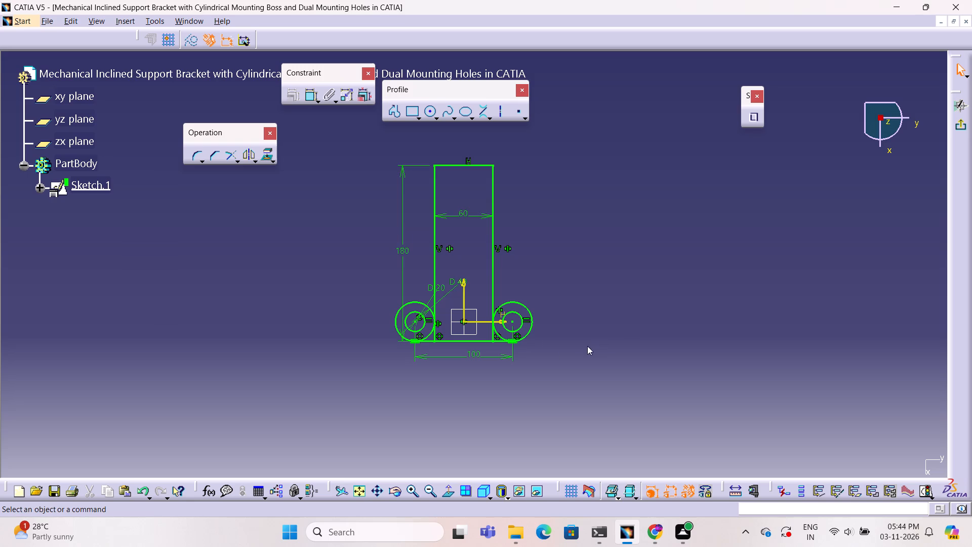
click(576, 316)
click(551, 358)
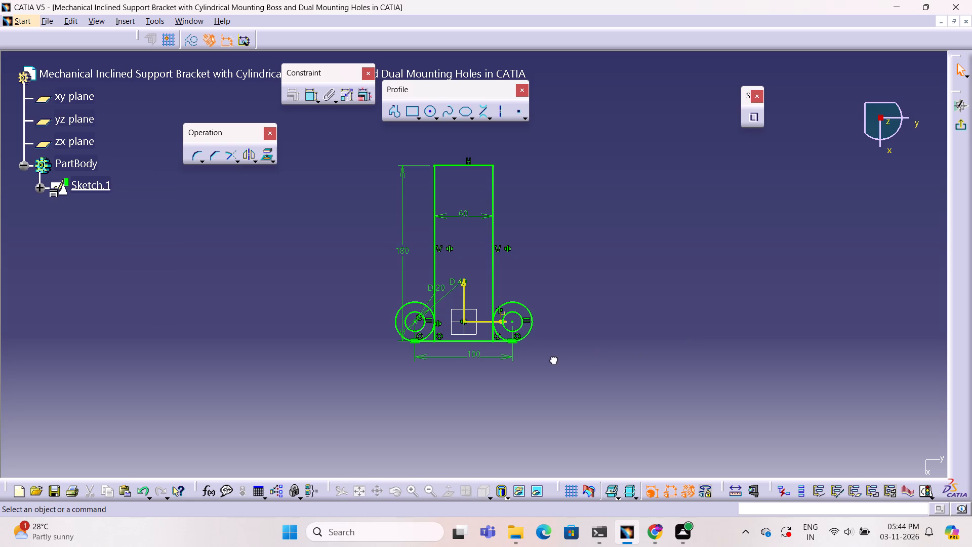
click(546, 300)
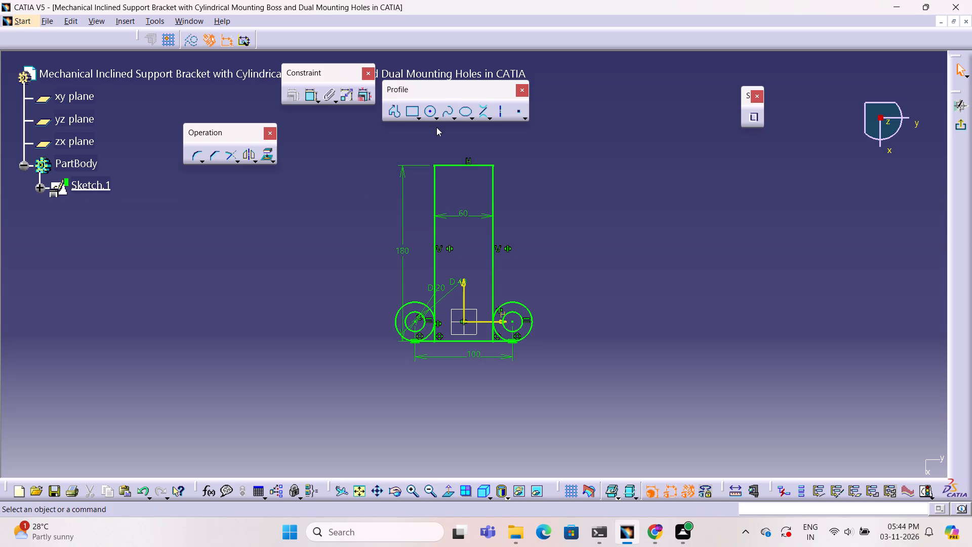
click(478, 113)
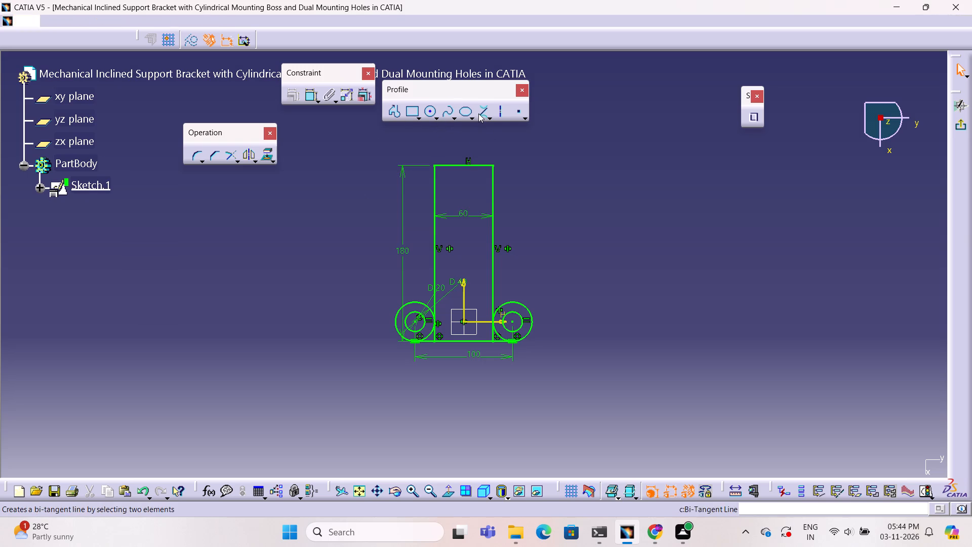
click(417, 303)
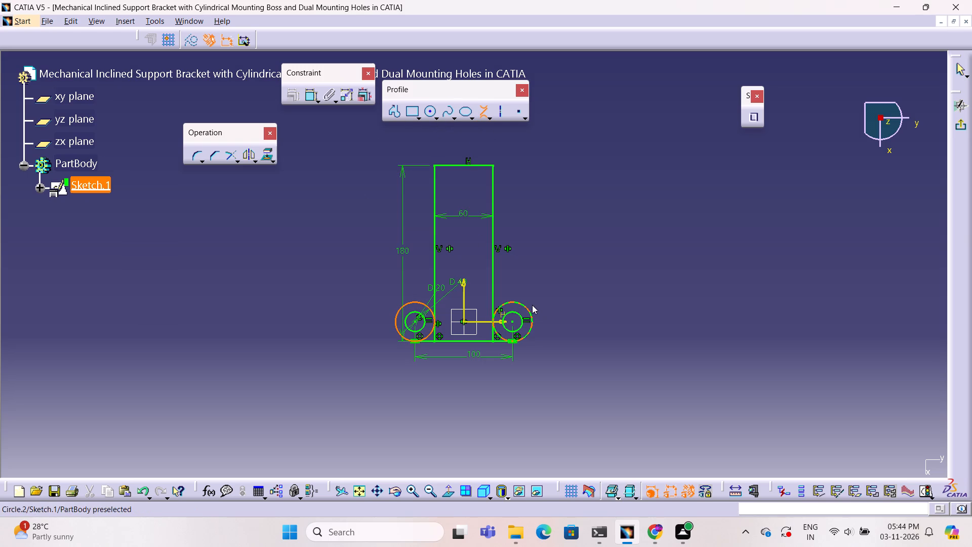
click(512, 302)
click(574, 285)
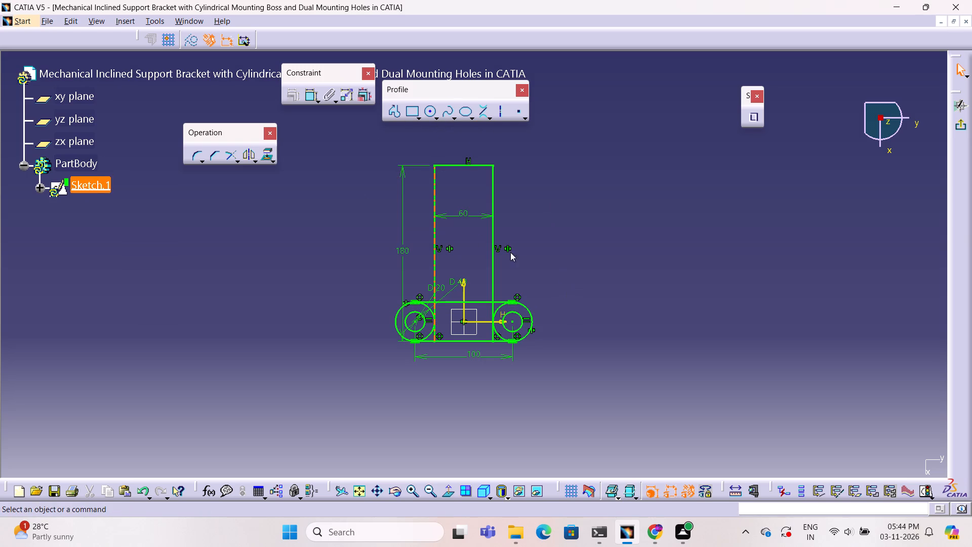
Quick-trim the new tangent line's portion lying between the two long vertical edges of the arm.
middle_drag(556, 279, 539, 210)
right_drag(556, 280, 554, 206)
middle_drag(539, 210, 554, 206)
right_click(554, 206)
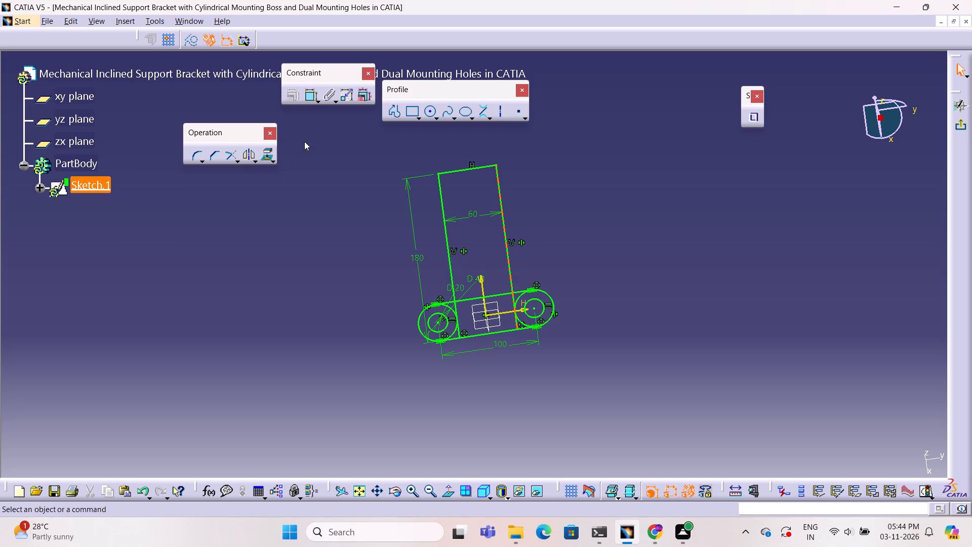
click(237, 163)
click(292, 179)
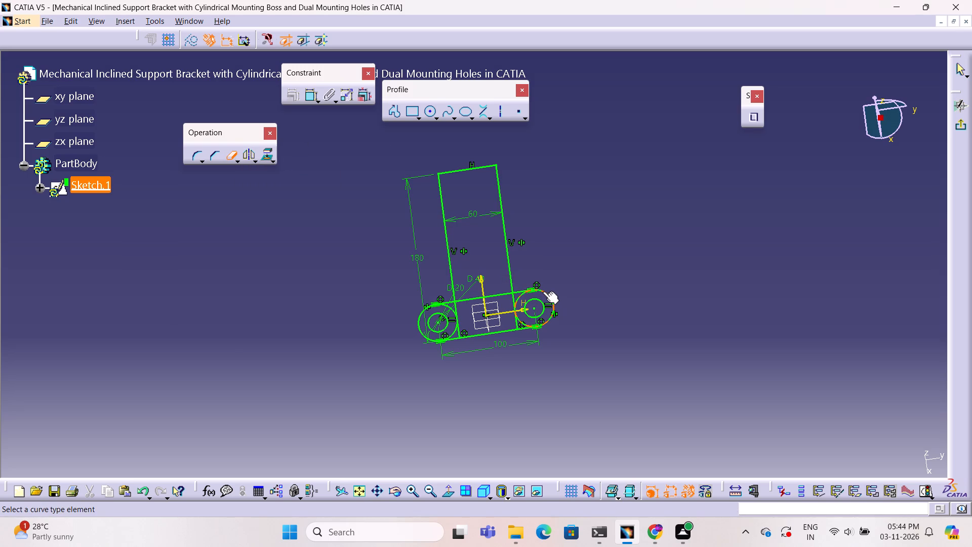
click(502, 294)
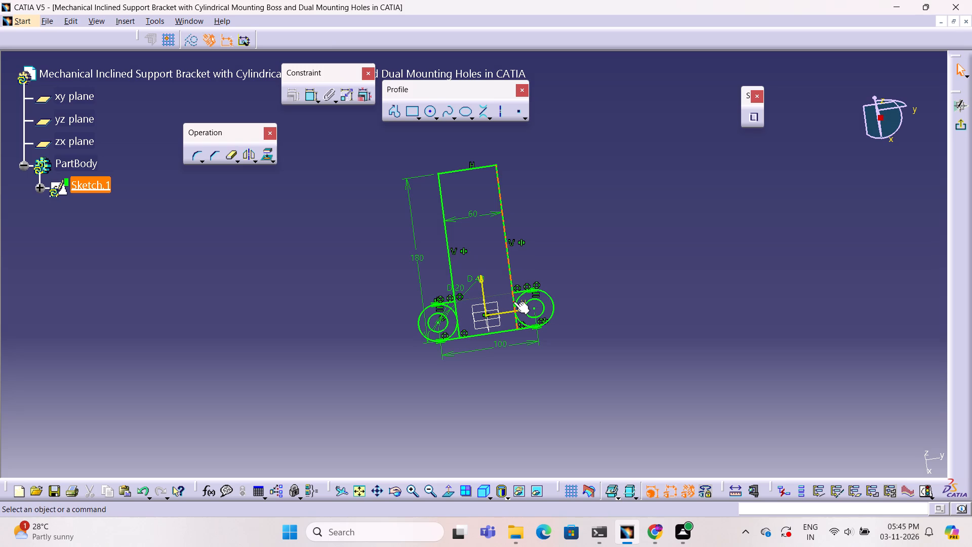
click(575, 257)
Quick-trim the inner arcs of both 40 mm circles, leaving only the rounded outer ends of the base.
middle_click(575, 257)
right_drag(575, 257, 575, 257)
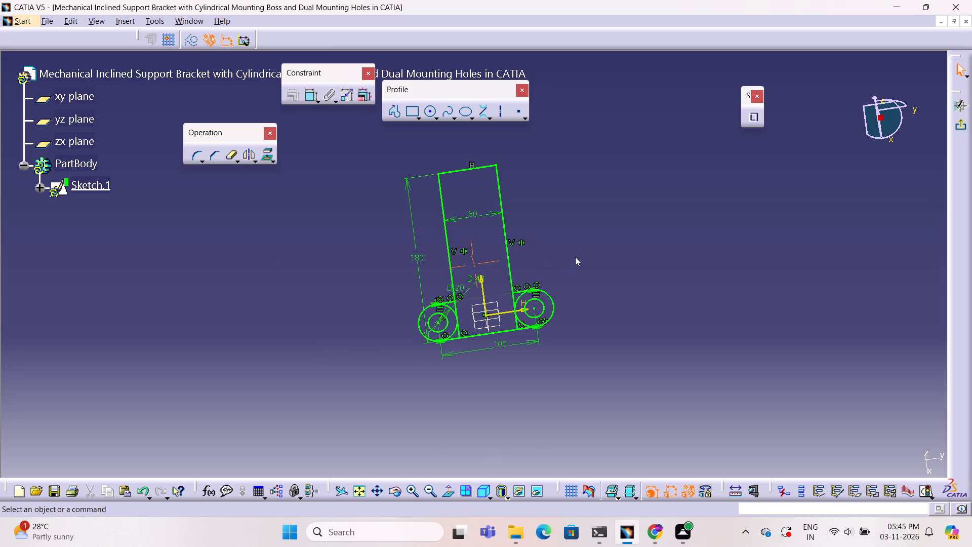
middle_click(575, 257)
right_drag(575, 257, 578, 279)
middle_click(554, 291)
middle_drag(551, 294, 578, 279)
middle_click(578, 279)
middle_click(578, 279)
middle_click(578, 279)
middle_click(578, 279)
middle_click(578, 279)
right_click(578, 279)
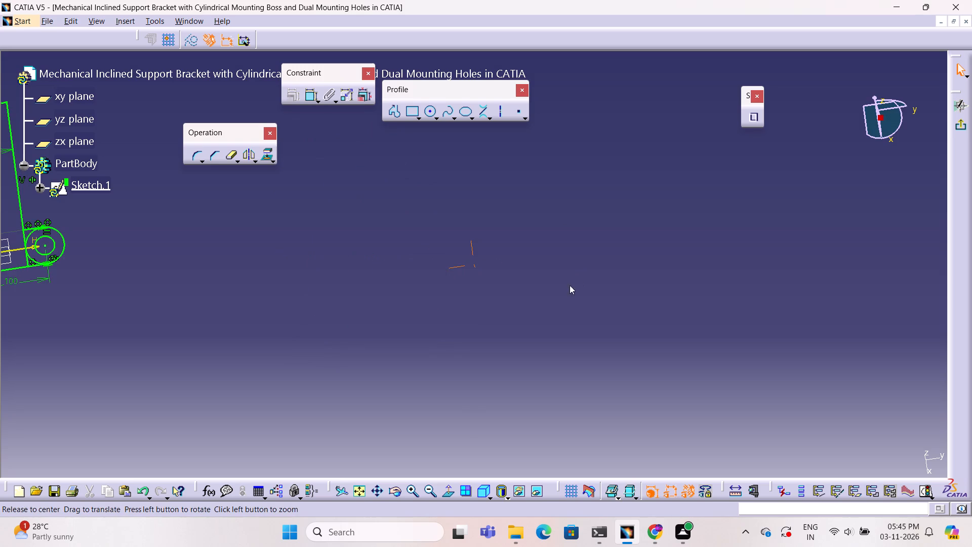
middle_drag(540, 288, 784, 347)
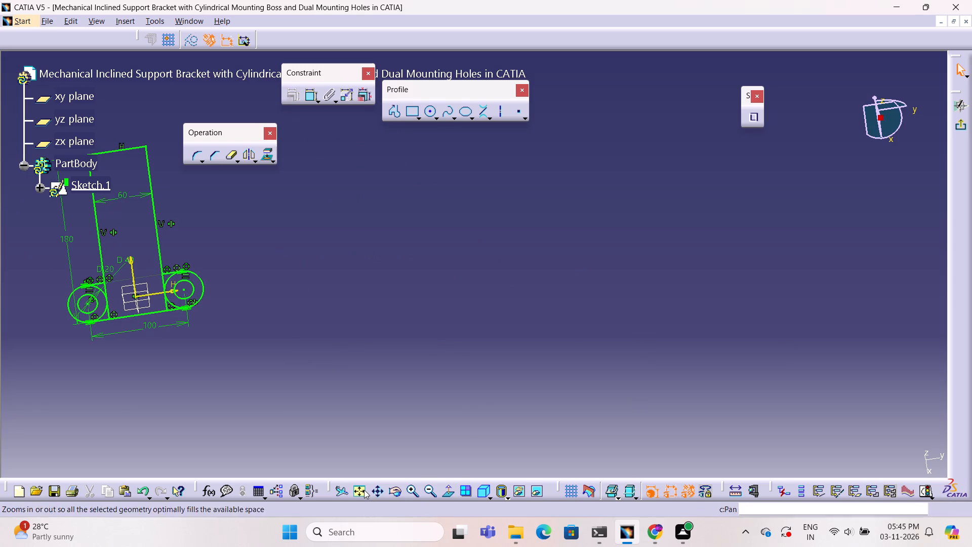
click(363, 490)
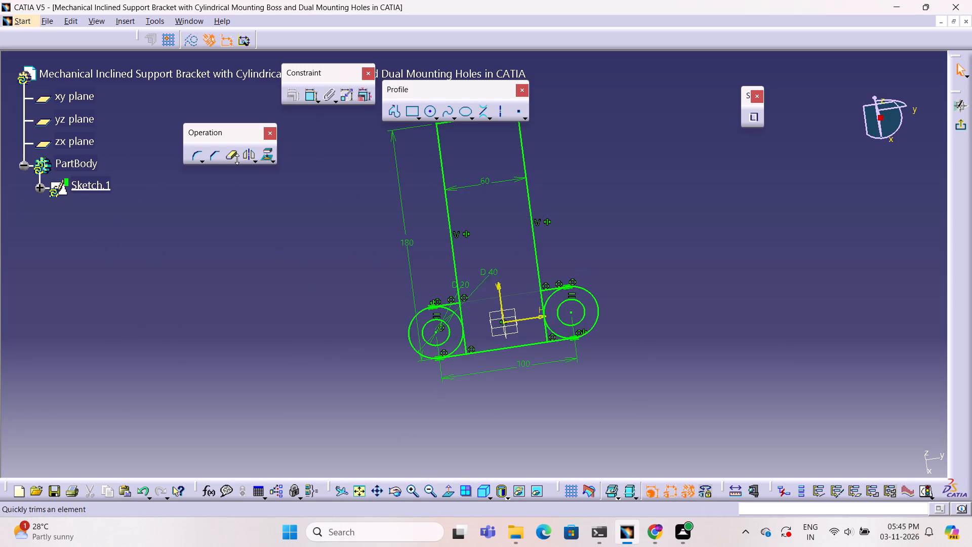
click(231, 160)
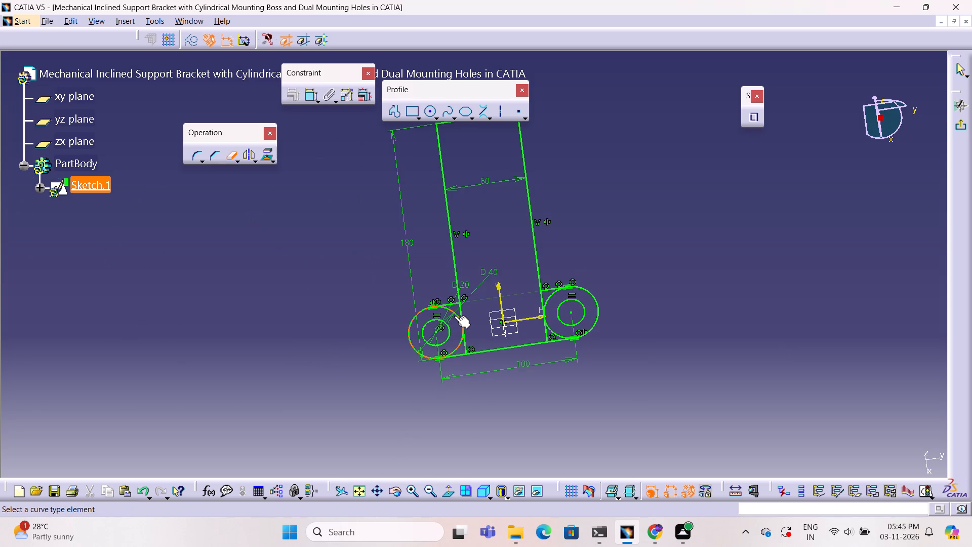
click(456, 314)
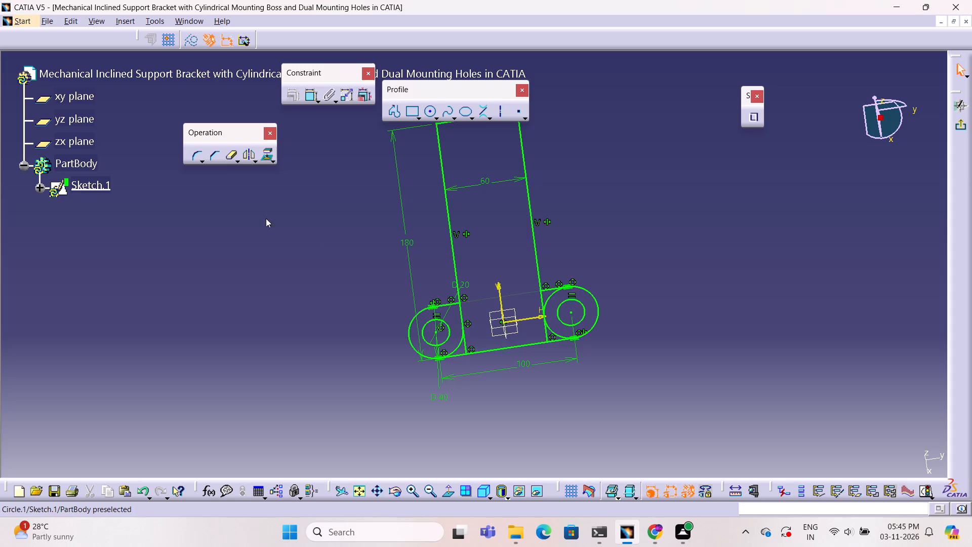
double_click(229, 154)
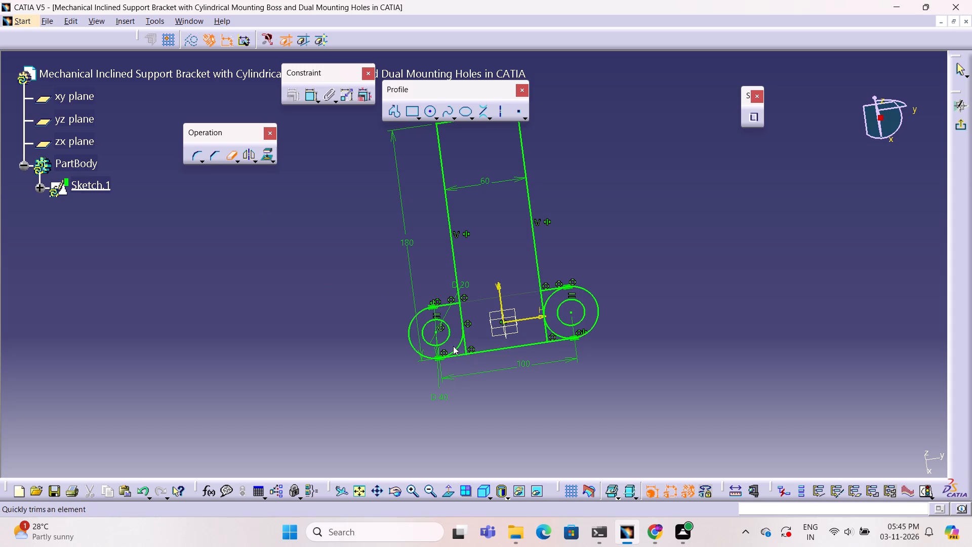
click(458, 347)
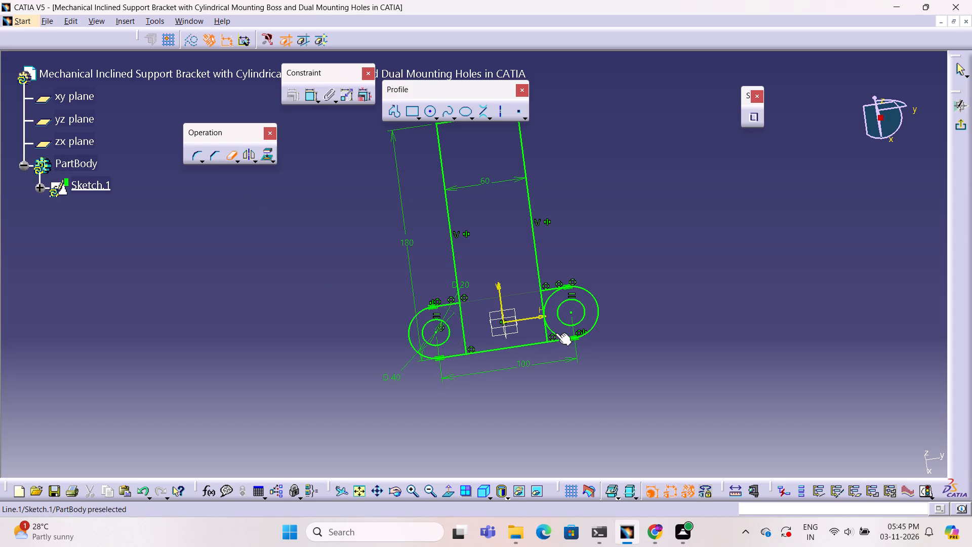
click(555, 333)
click(549, 299)
click(604, 257)
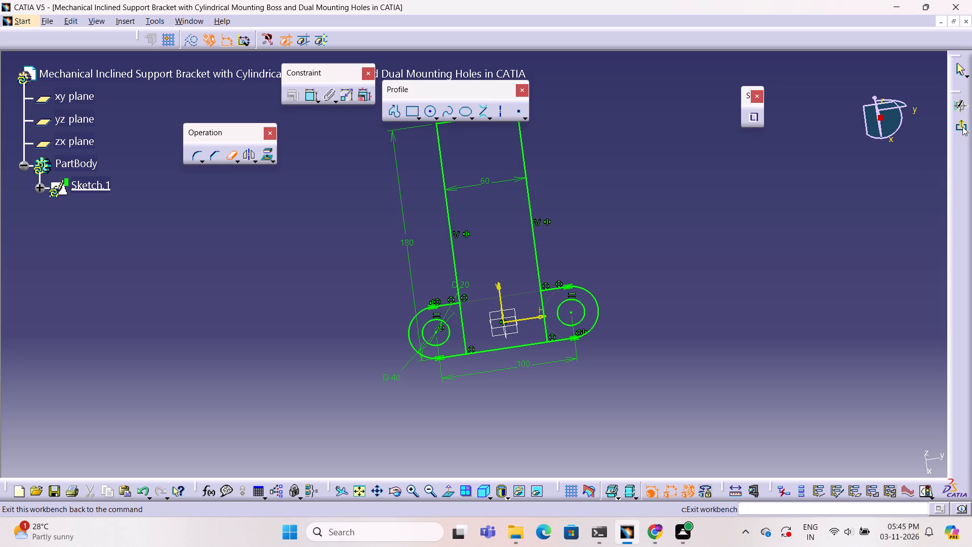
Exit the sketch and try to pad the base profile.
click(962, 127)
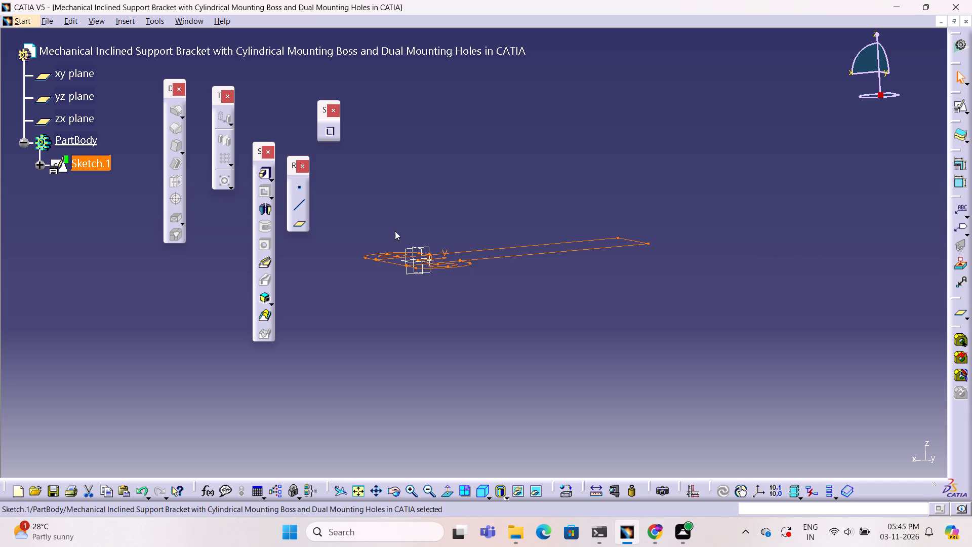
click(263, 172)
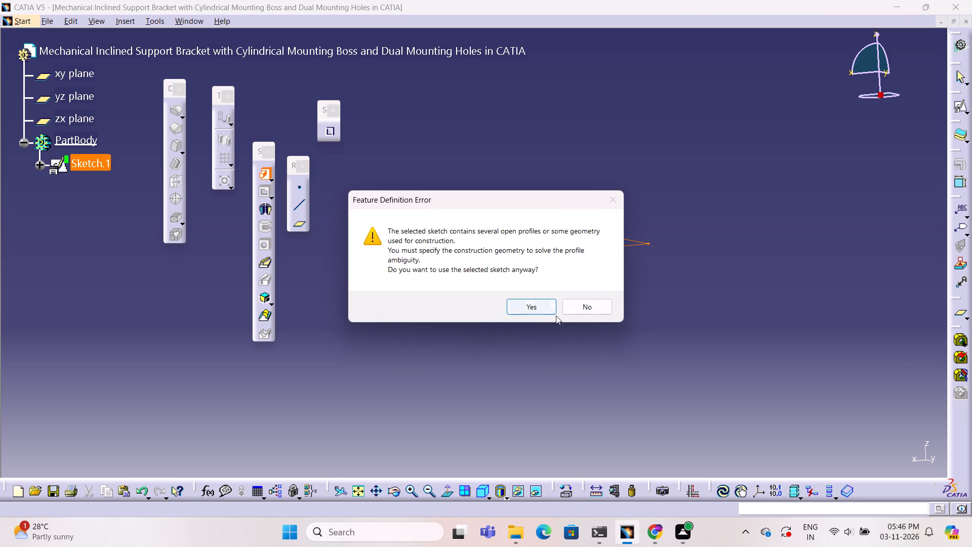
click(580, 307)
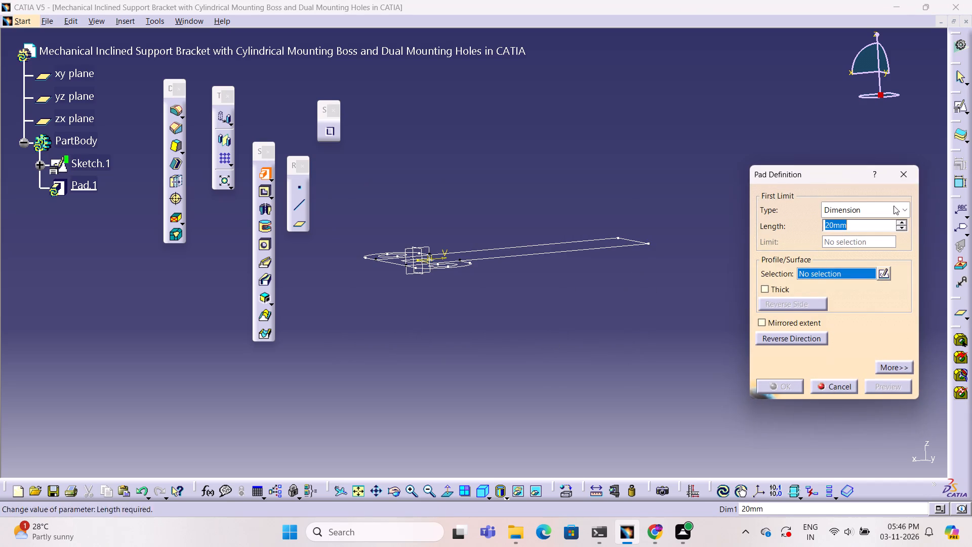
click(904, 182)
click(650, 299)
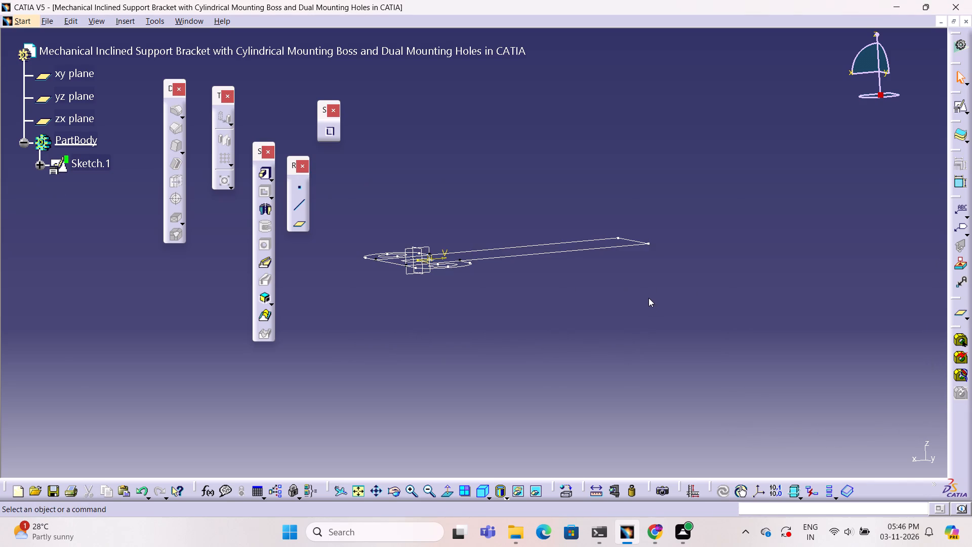
Reopen the sketch and examine its solving status and the opened implicit profiles with Sketch Analysis.
double_click(592, 250)
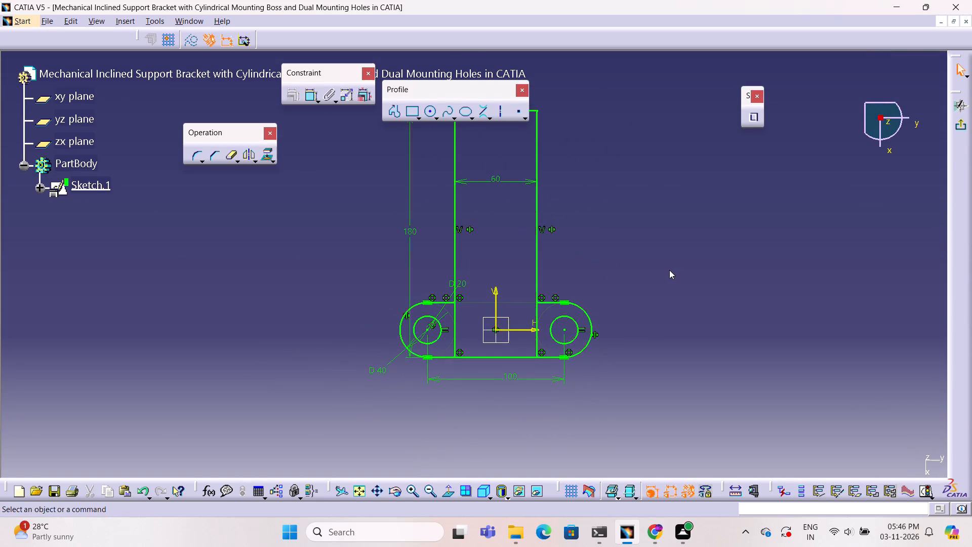
click(929, 495)
click(935, 488)
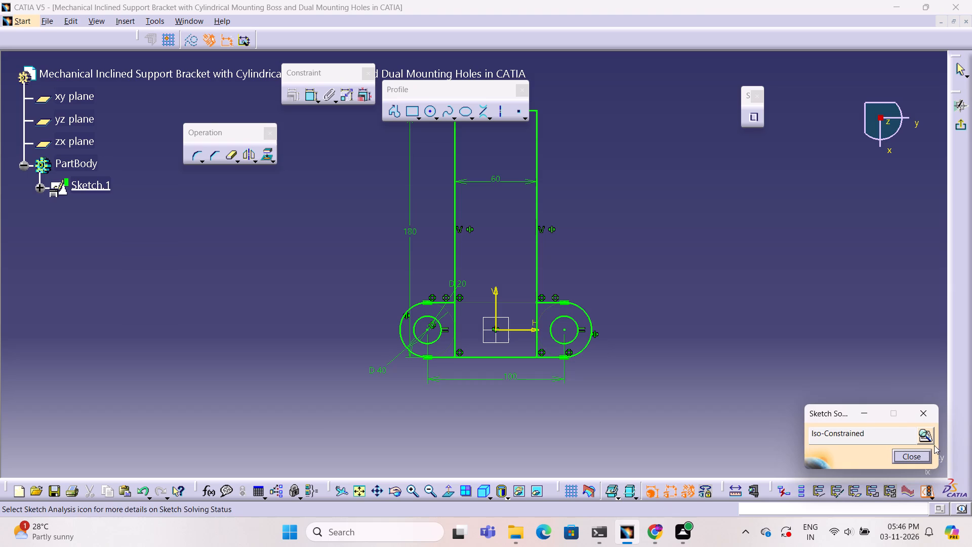
click(930, 438)
scroll(197, 190, down, 11)
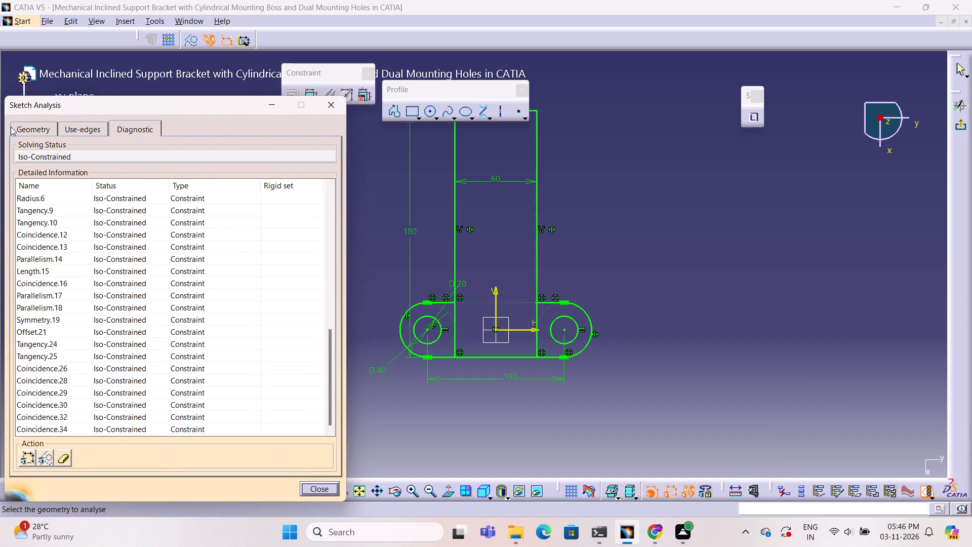
click(17, 127)
click(119, 222)
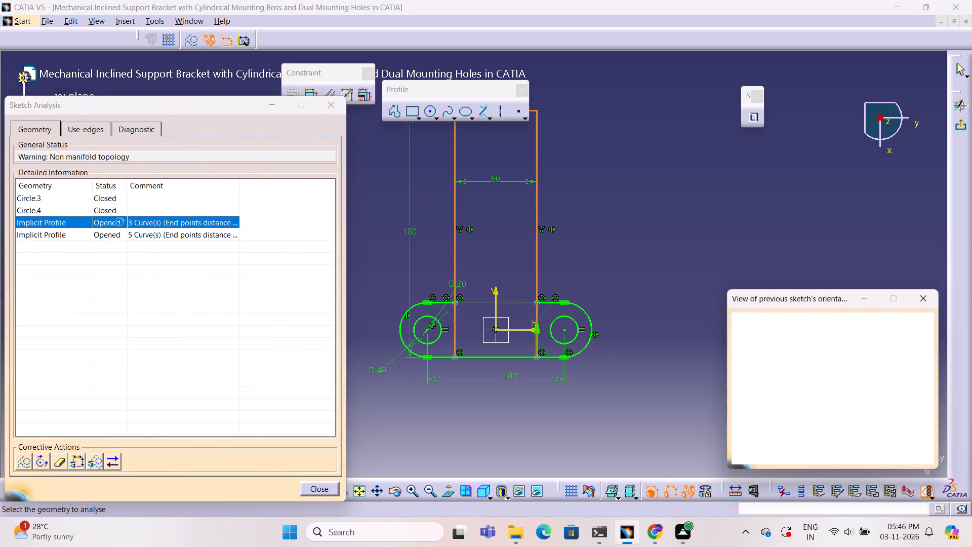
click(118, 233)
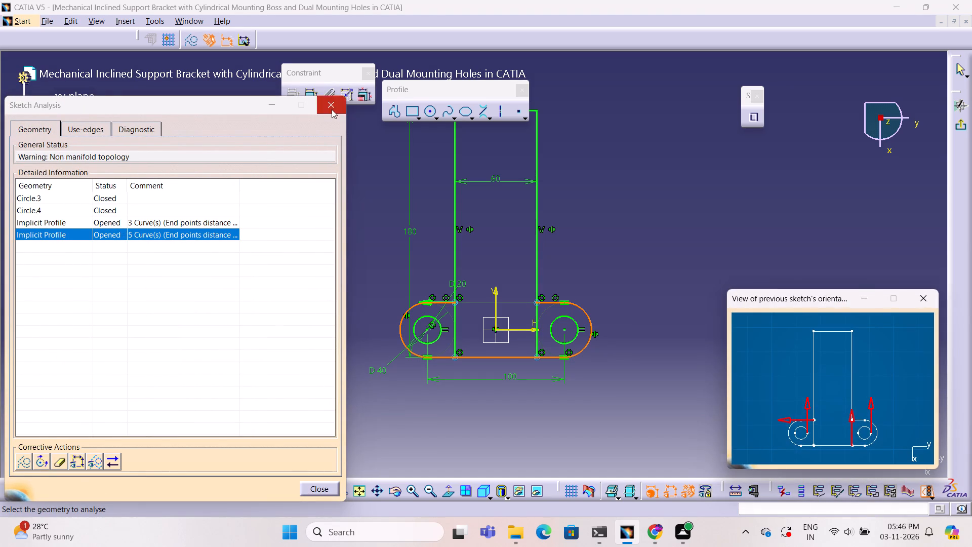
click(332, 109)
click(350, 217)
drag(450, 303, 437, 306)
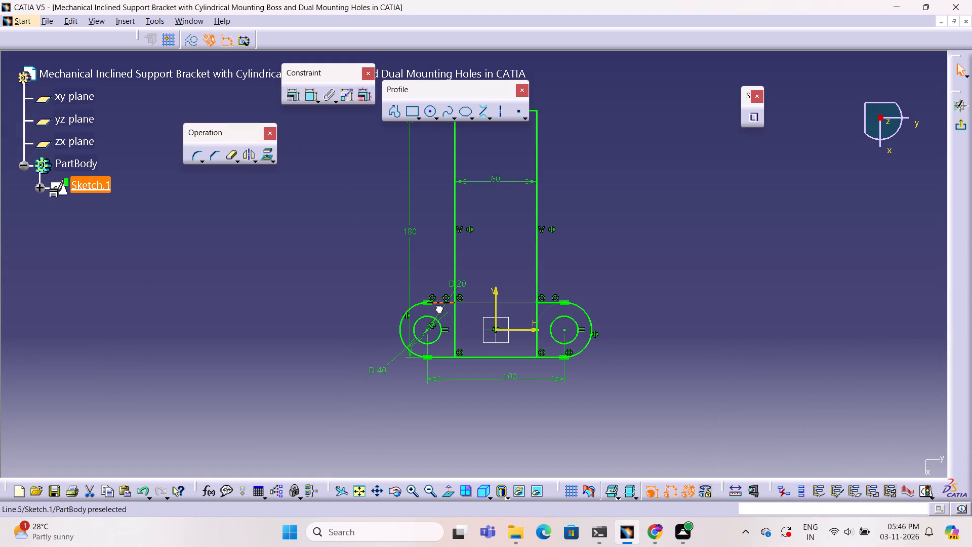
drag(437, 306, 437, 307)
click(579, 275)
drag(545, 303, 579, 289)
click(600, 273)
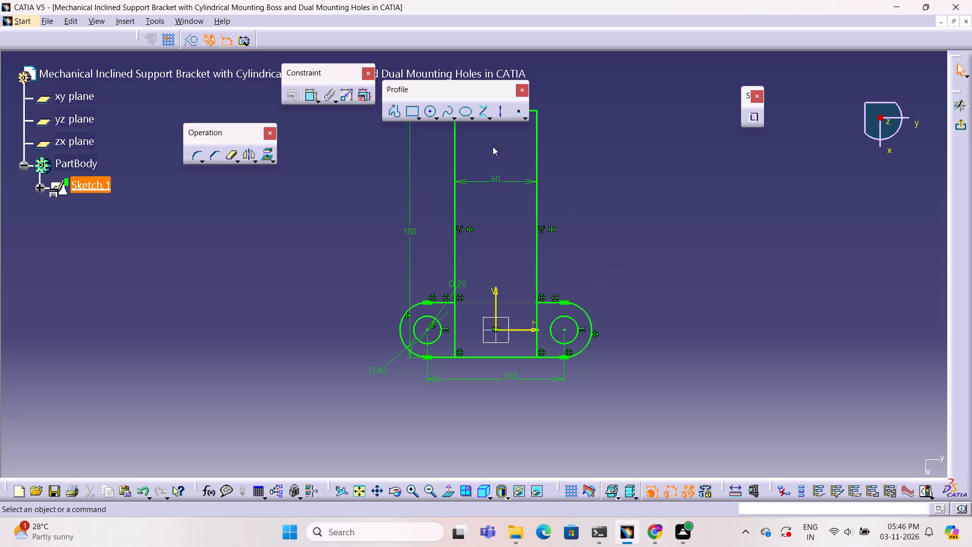
Quick-trim the lower portions of both long vertical edges where they cross the base, between its top and bottom lines.
click(228, 158)
click(455, 321)
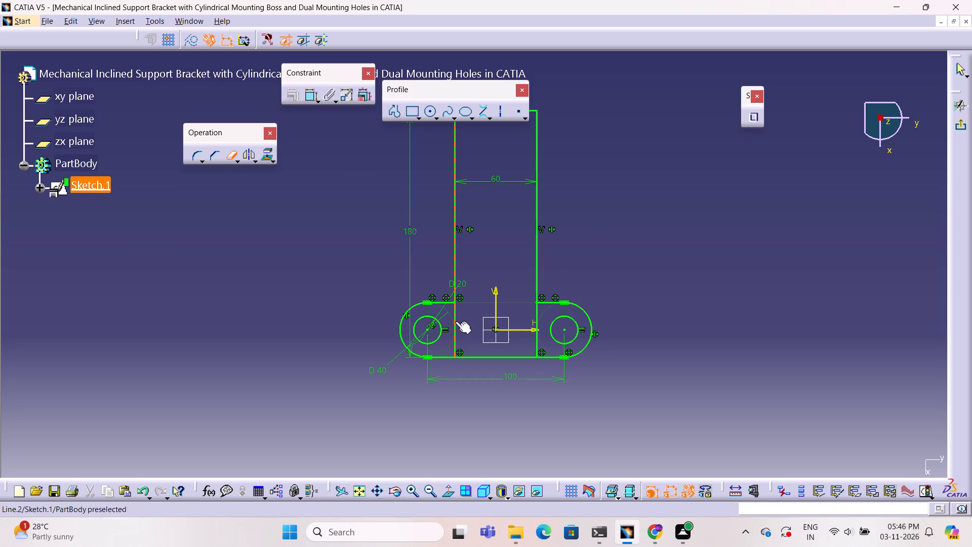
click(500, 294)
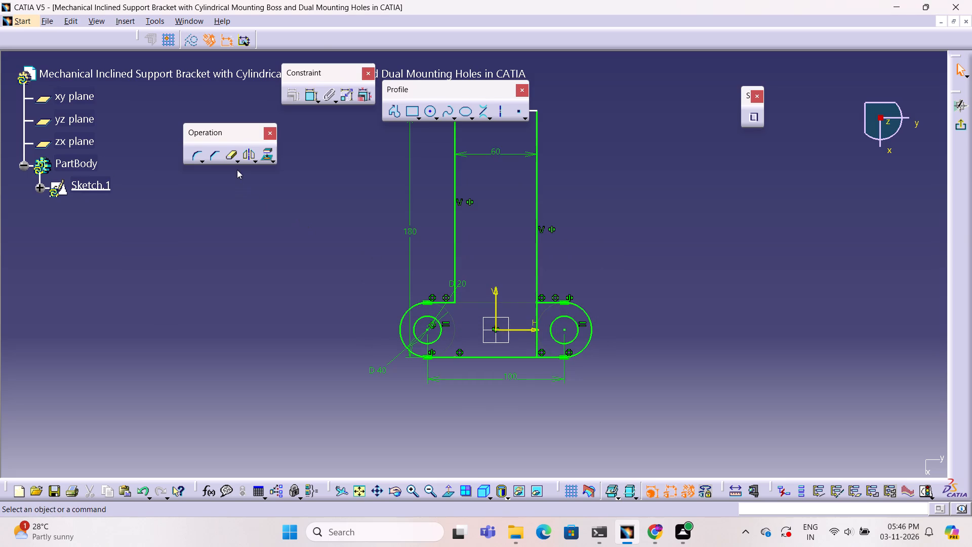
click(229, 156)
click(536, 316)
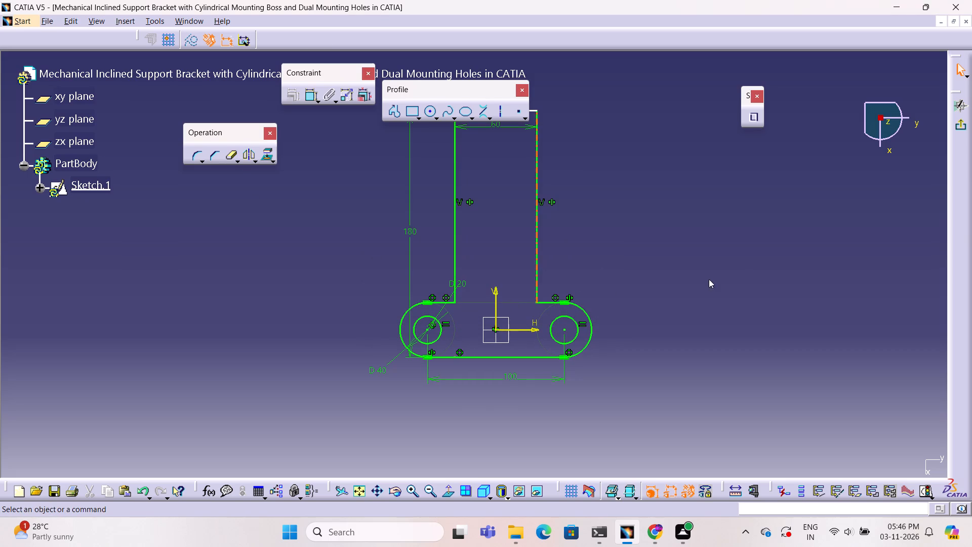
click(749, 272)
middle_drag(741, 234, 743, 302)
drag(741, 294, 740, 289)
middle_click(740, 289)
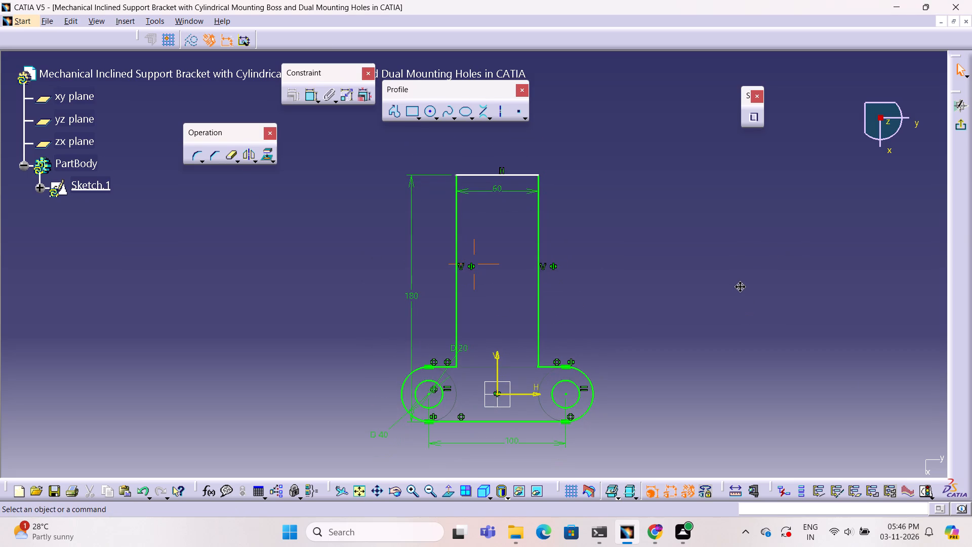
click(739, 286)
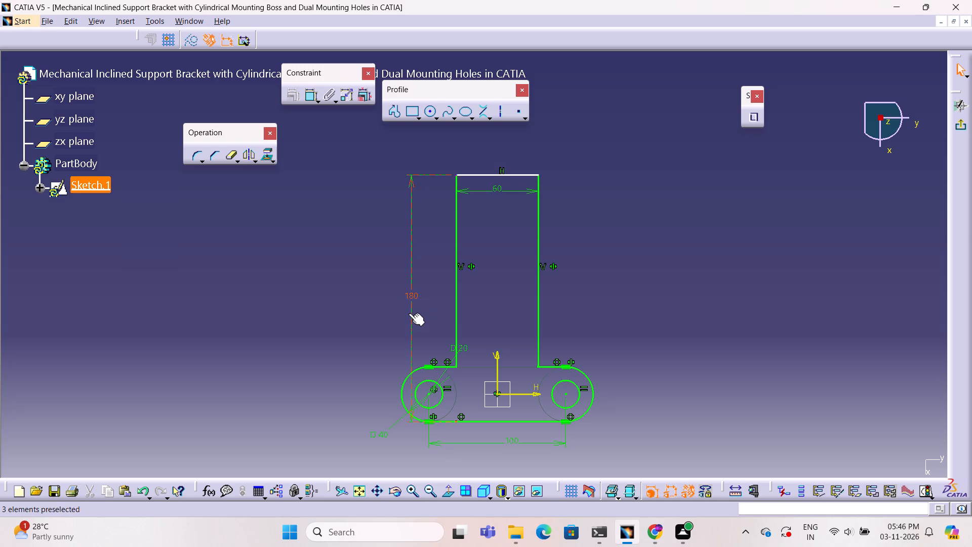
Move the arm's top edge up and down to test how freely the sketch geometry shifts.
drag(516, 175, 517, 161)
click(589, 159)
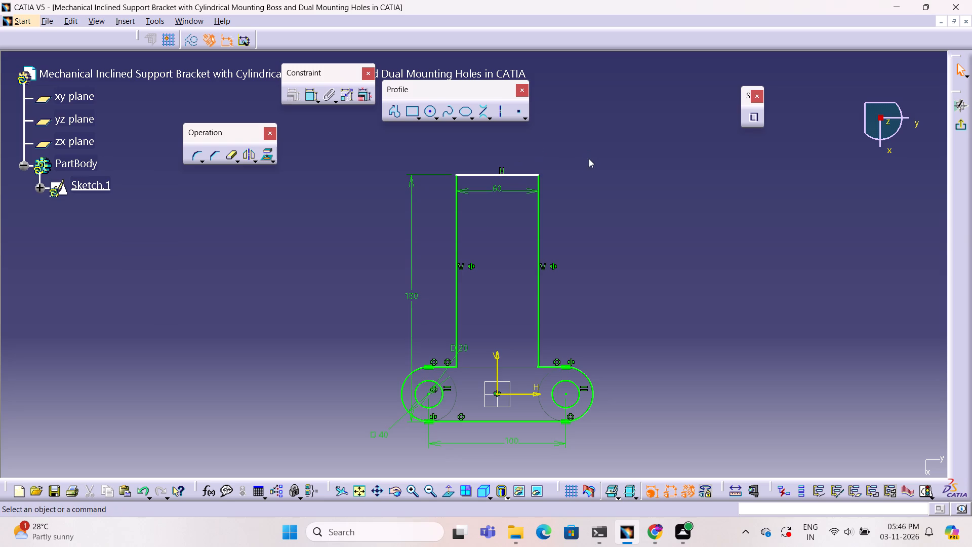
drag(511, 175, 476, 194)
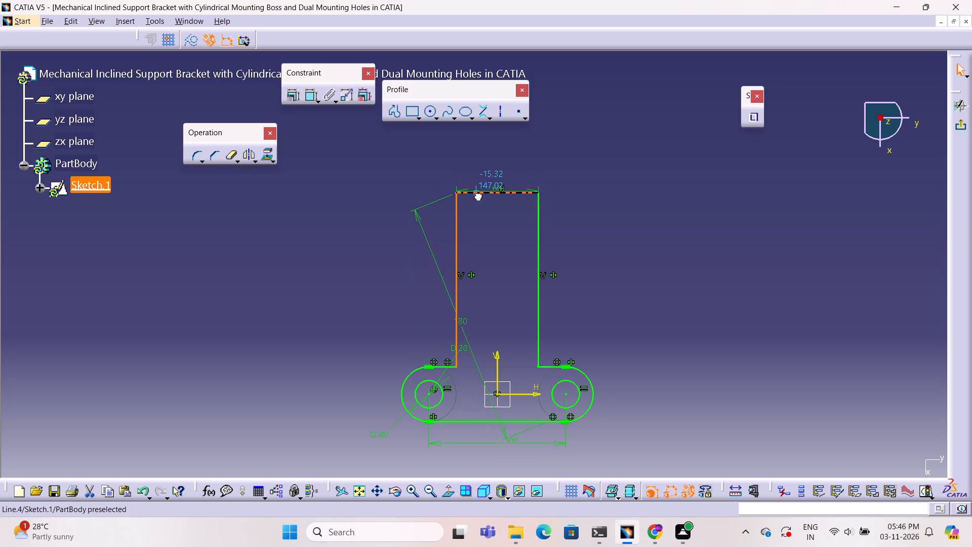
drag(476, 194, 472, 203)
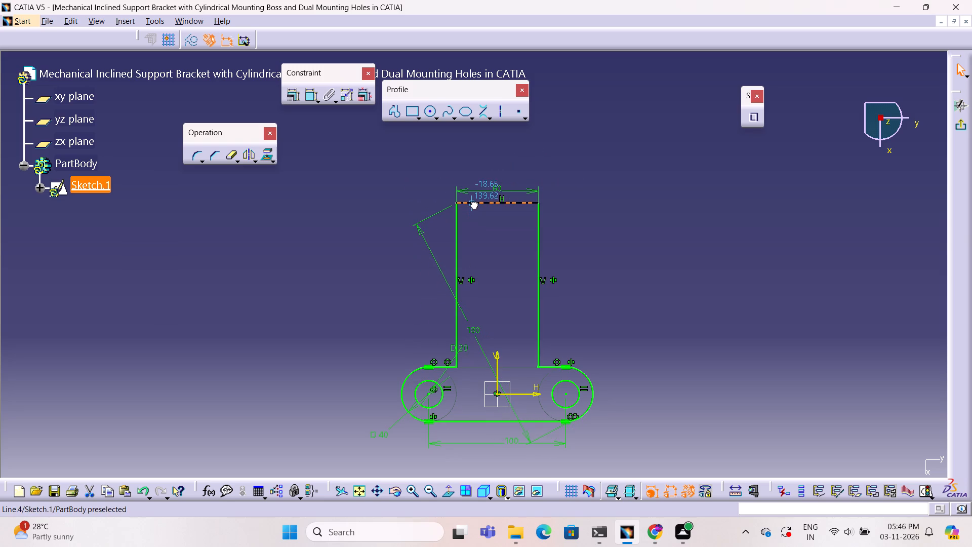
drag(472, 203, 485, 168)
Replace the 180 mm height dimension with a new one between the arm's top edge and the base's bottom line.
click(412, 286)
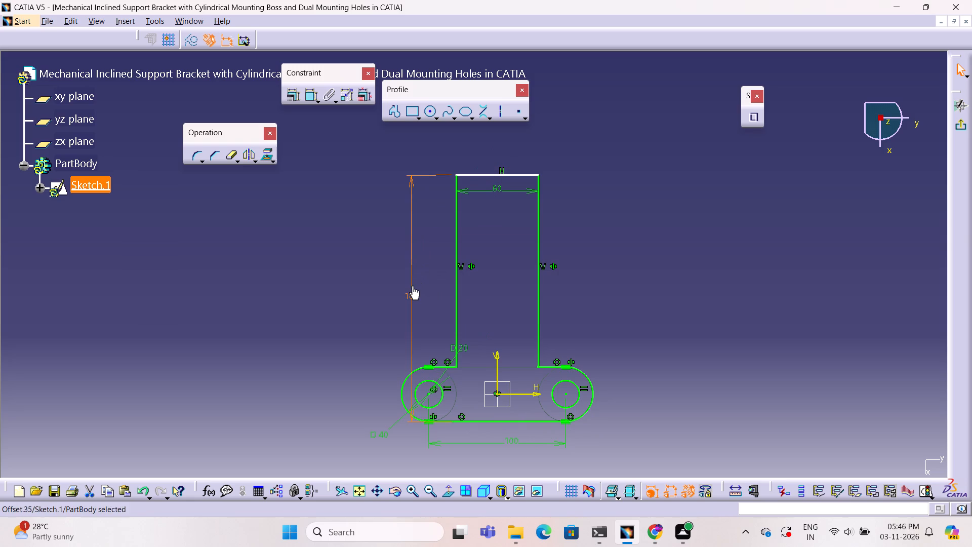
key(Delete)
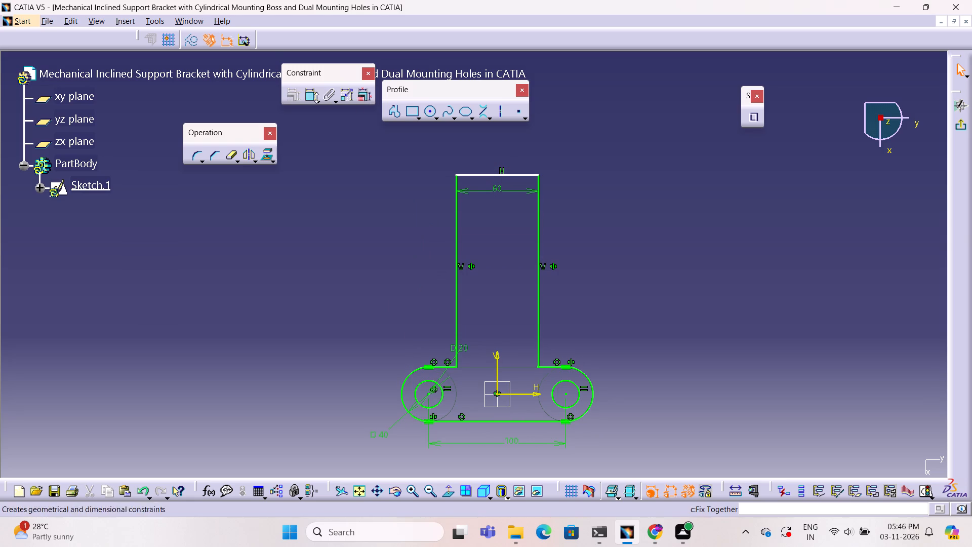
click(310, 97)
click(480, 174)
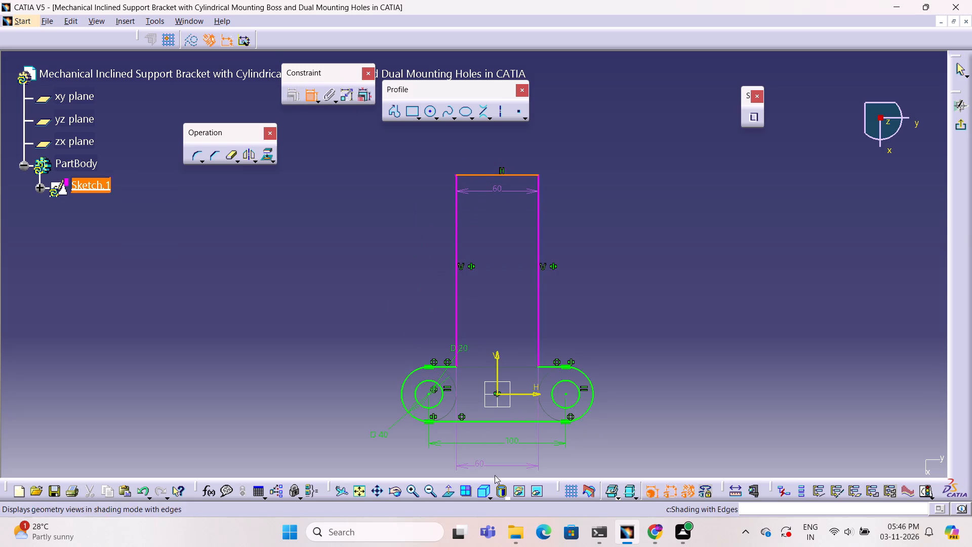
click(495, 422)
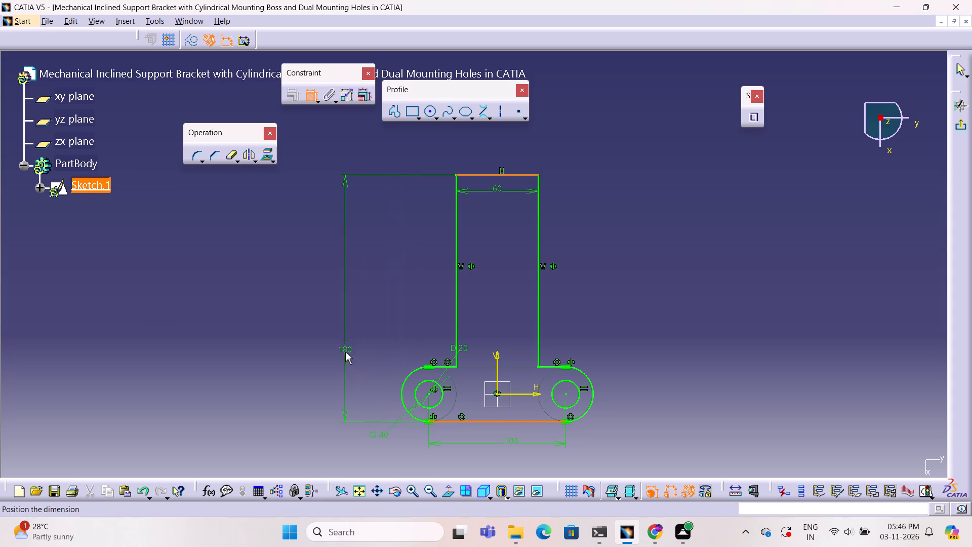
click(348, 329)
click(650, 319)
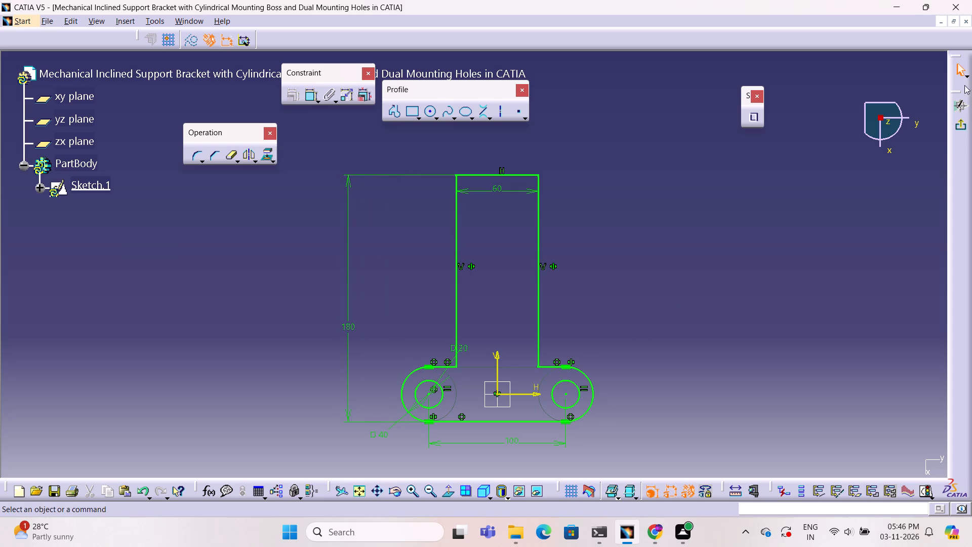
Exit the sketch and pad the bracket profile 10 mm in the reversed direction.
click(964, 123)
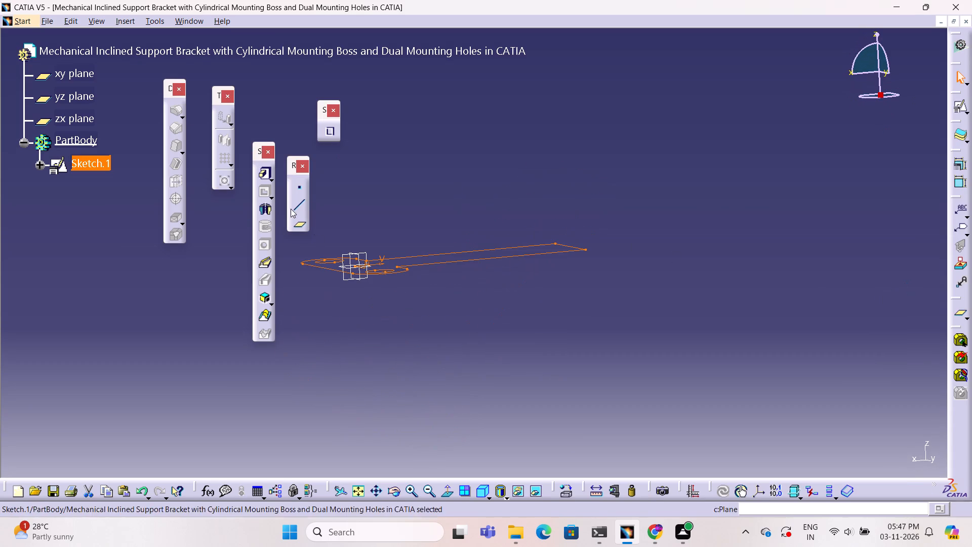
click(260, 175)
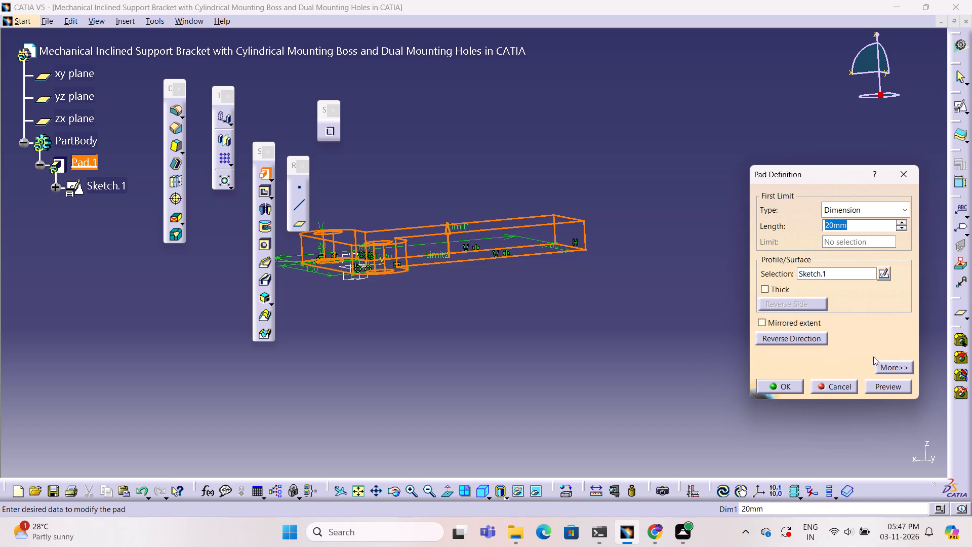
click(804, 337)
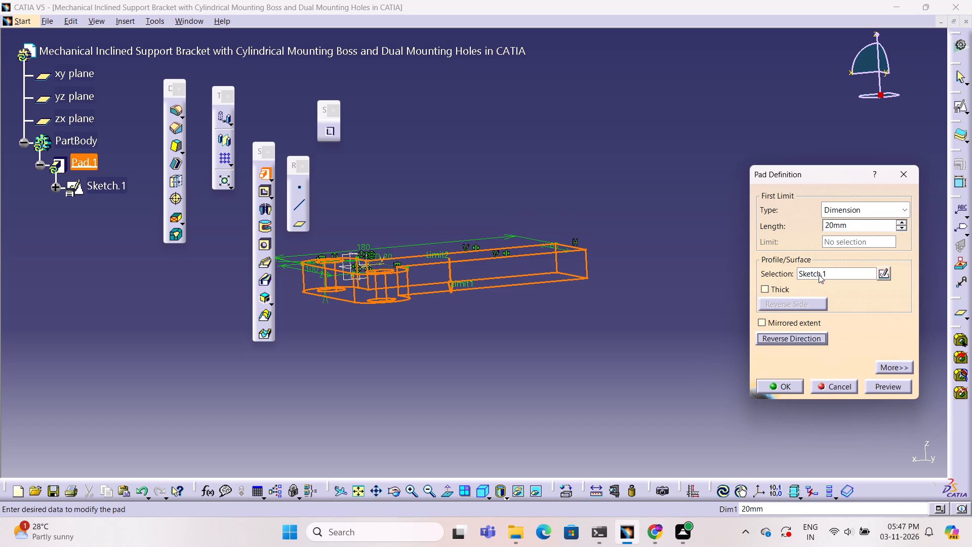
double_click(854, 228)
text(10)
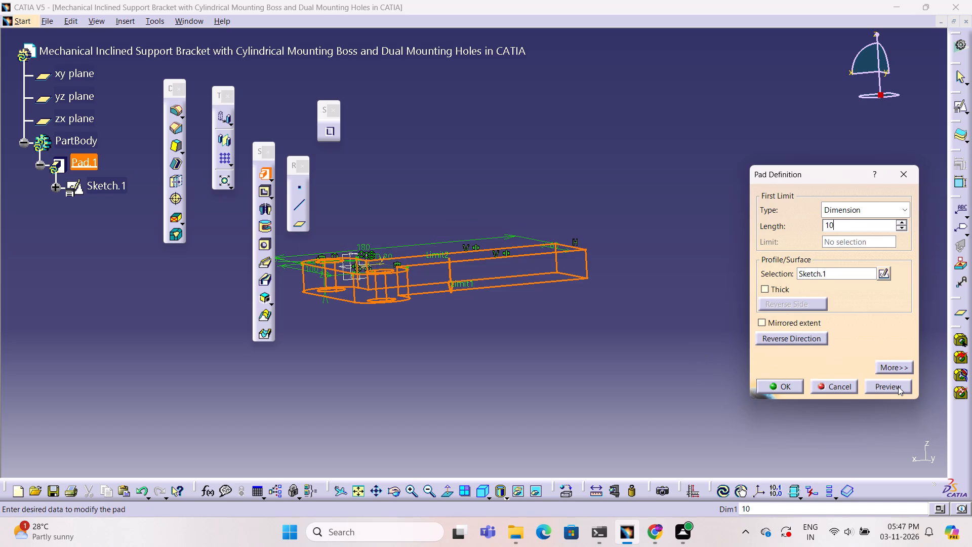
click(898, 386)
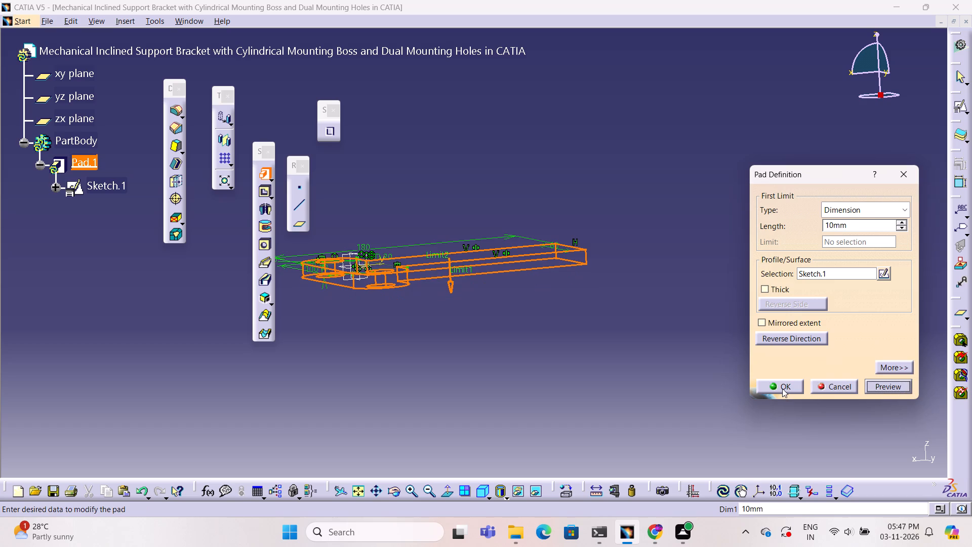
click(782, 388)
Examine the padded bracket plate in 3D from an oblique angle.
click(515, 387)
middle_click(518, 379)
click(518, 379)
middle_drag(518, 379, 534, 409)
right_drag(518, 379, 534, 409)
scroll(534, 407, down, 1)
middle_drag(514, 286, 526, 301)
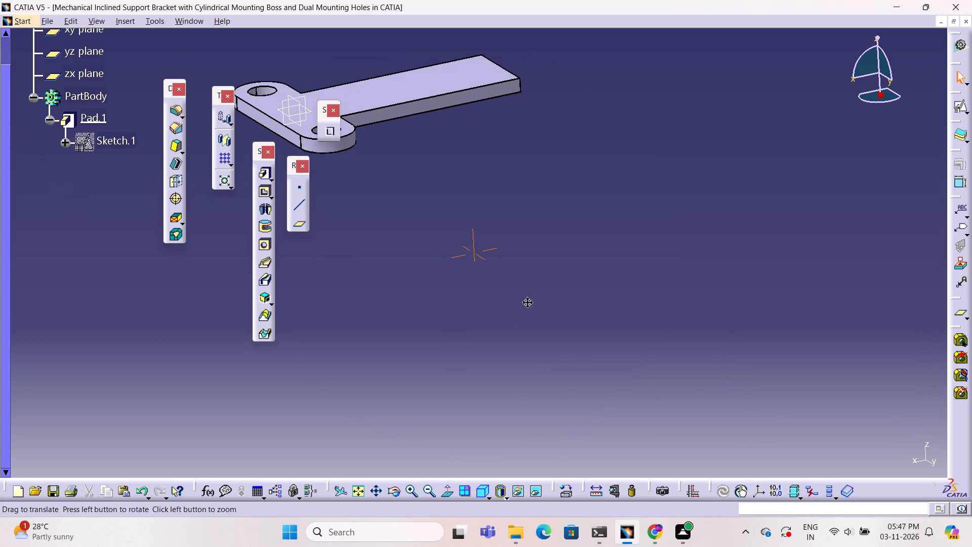
middle_drag(526, 301, 698, 410)
middle_drag(673, 347, 686, 401)
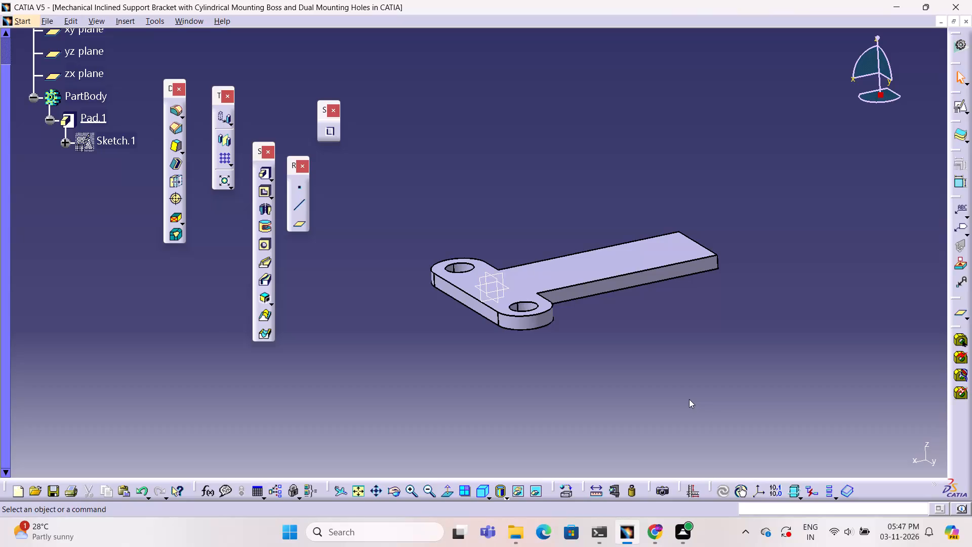
click(648, 374)
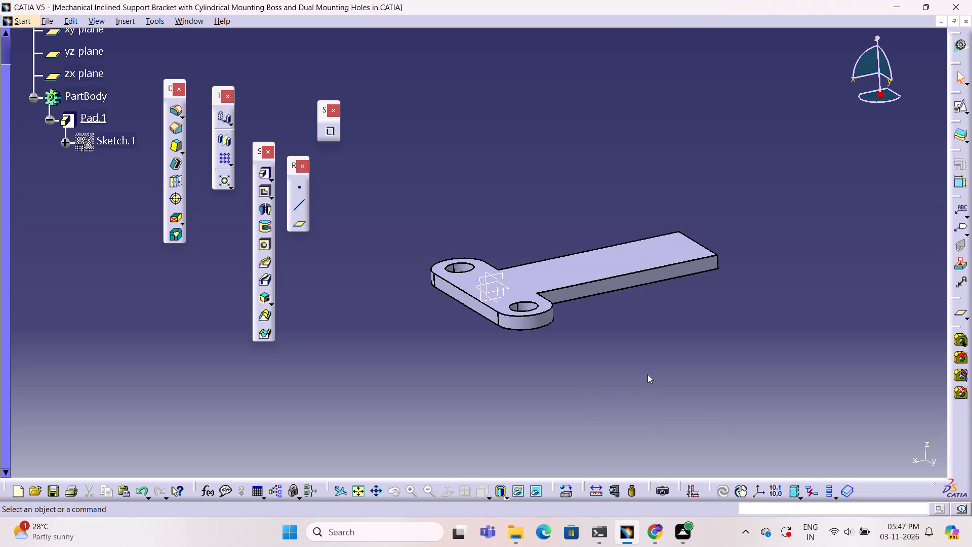
drag(626, 373, 628, 380)
Create a positioned sketch on the plate's upper face with the H direction reversed and the axes swapped.
click(682, 241)
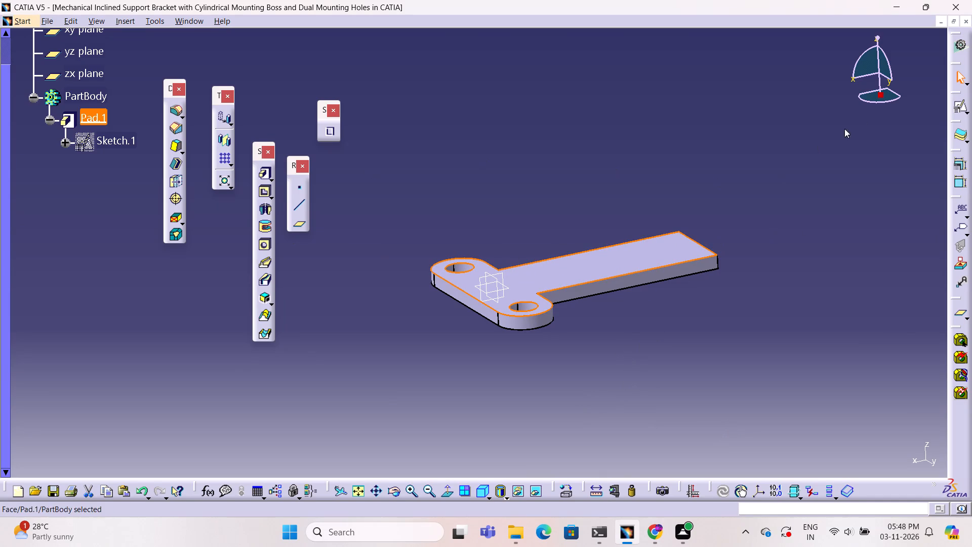
click(962, 106)
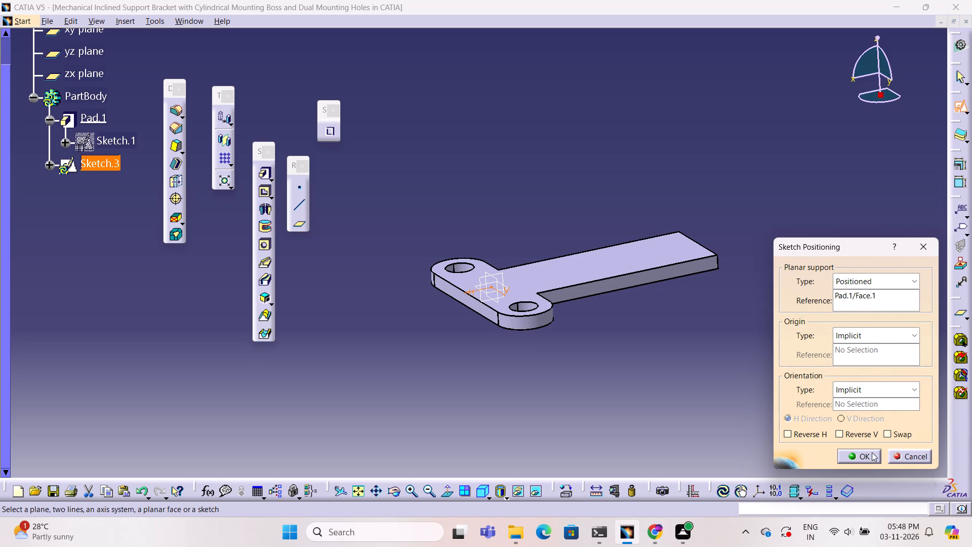
click(834, 432)
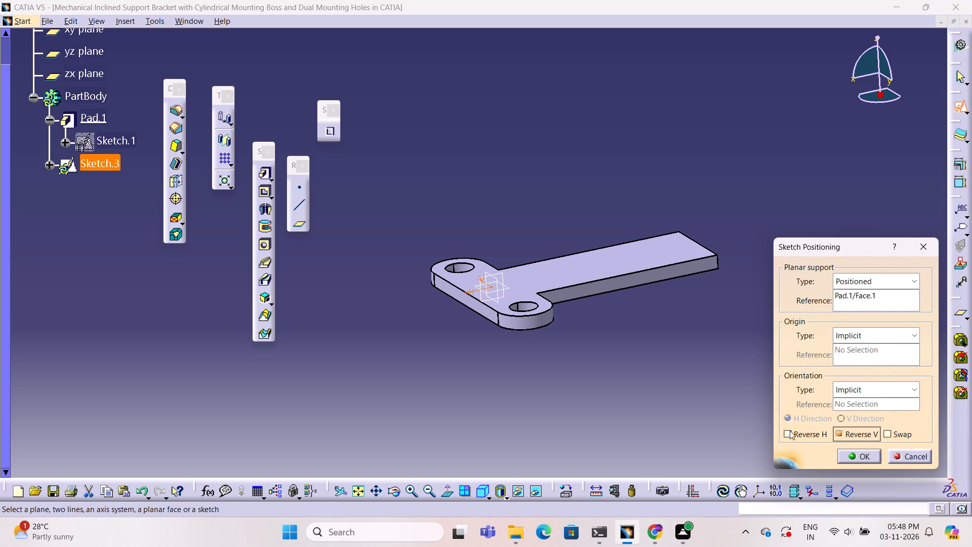
click(787, 429)
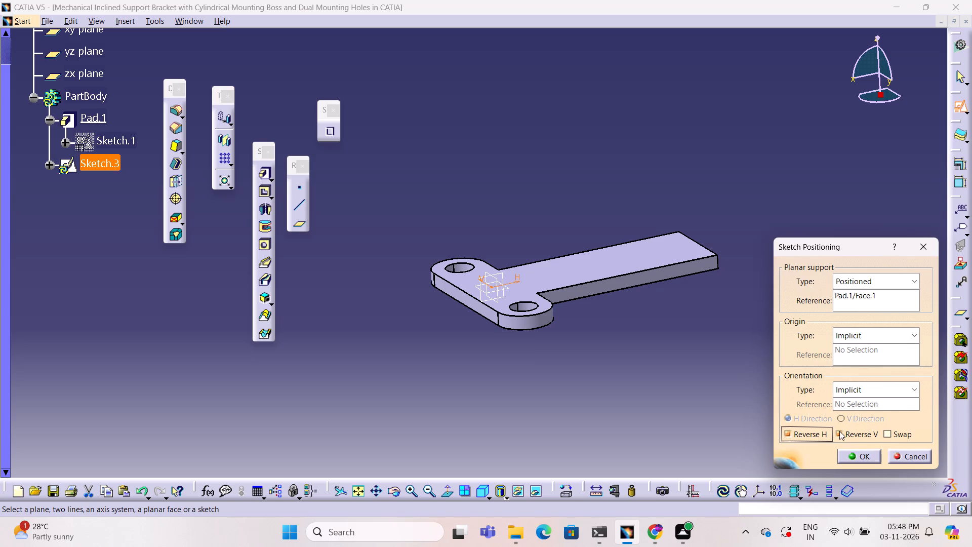
click(839, 431)
click(890, 432)
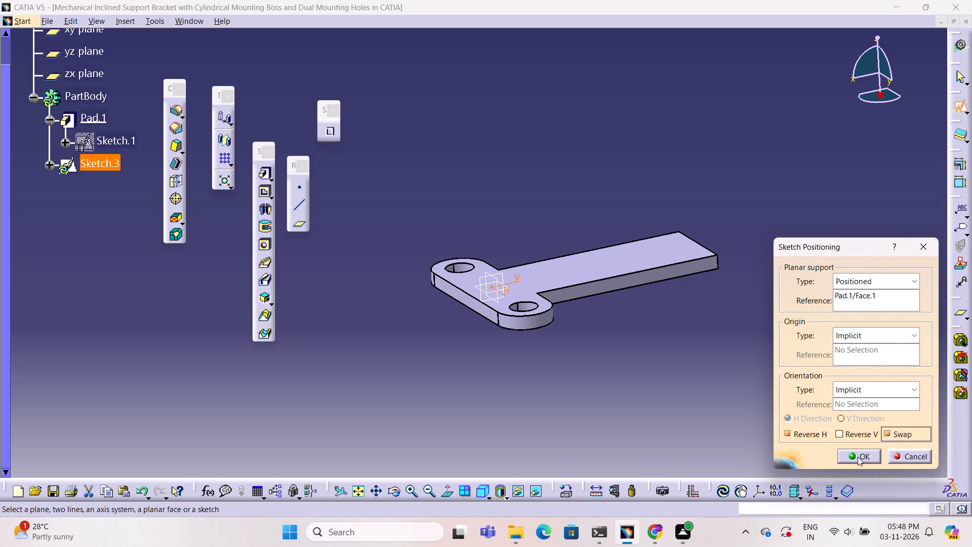
click(858, 457)
Project the top end edge of the arm into the new sketch.
middle_drag(620, 161, 680, 309)
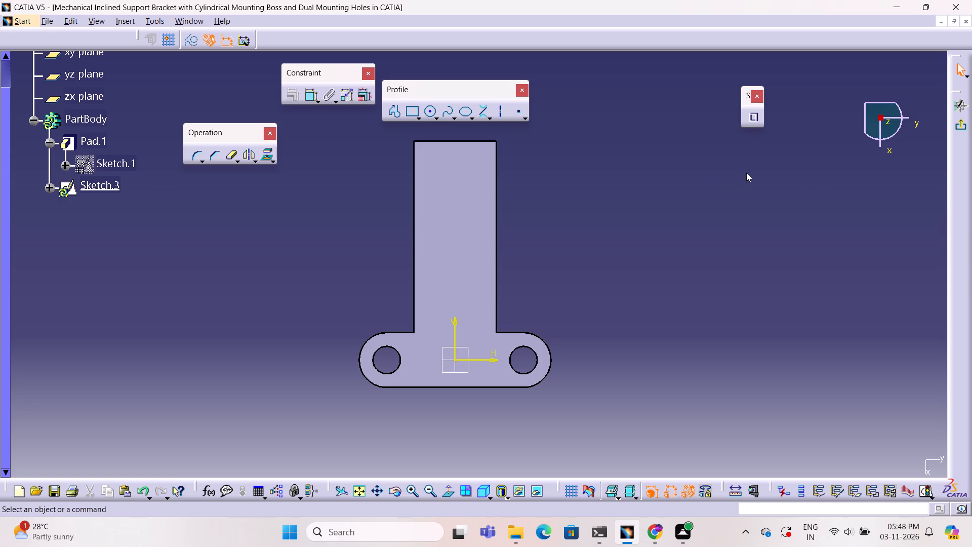
click(593, 220)
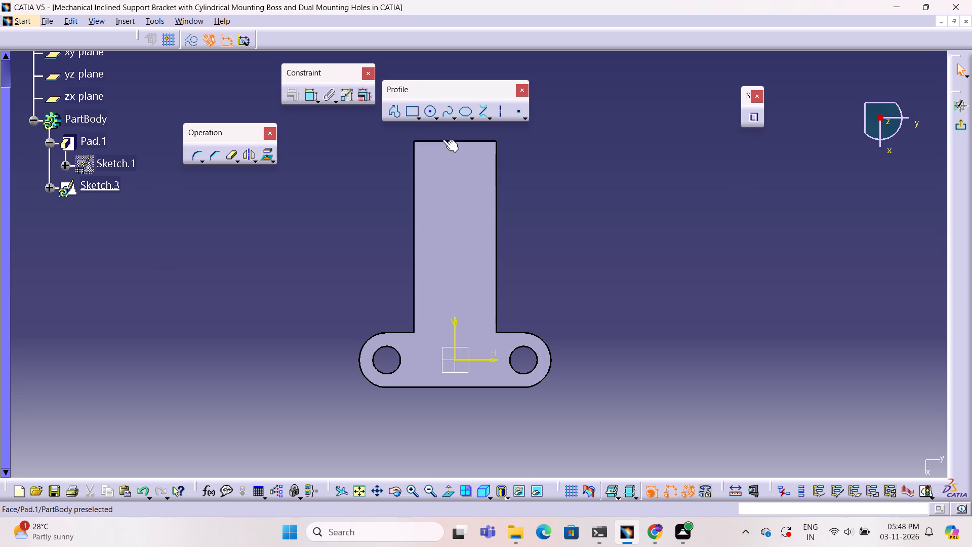
click(442, 139)
click(264, 158)
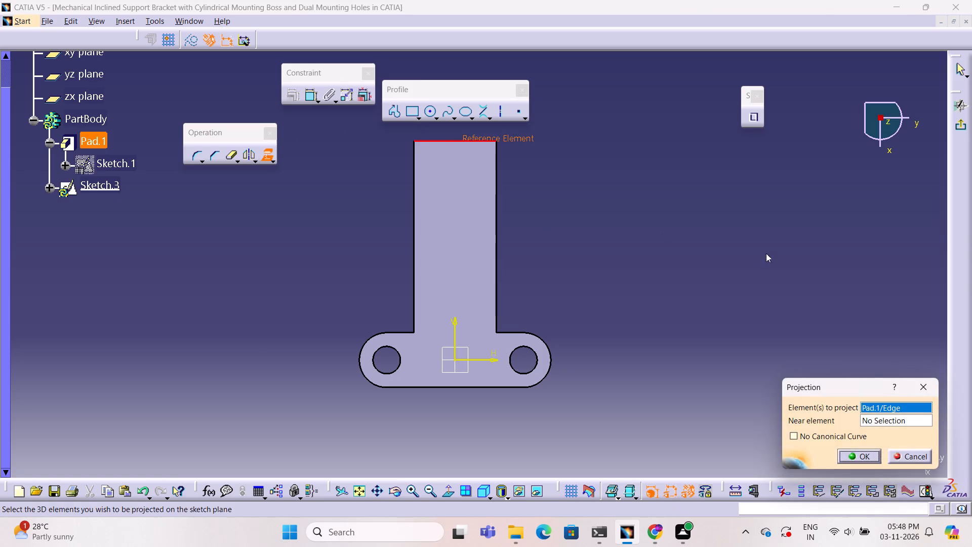
click(855, 454)
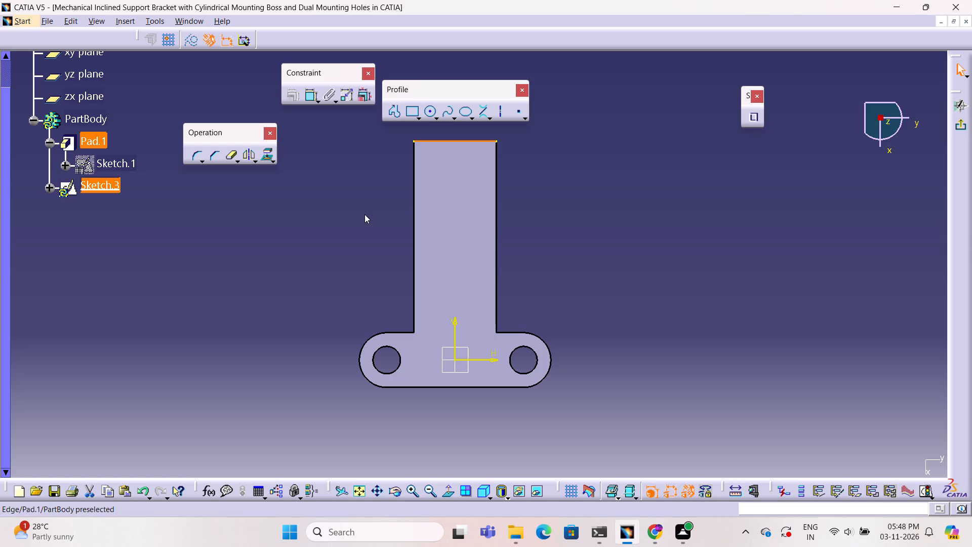
click(360, 215)
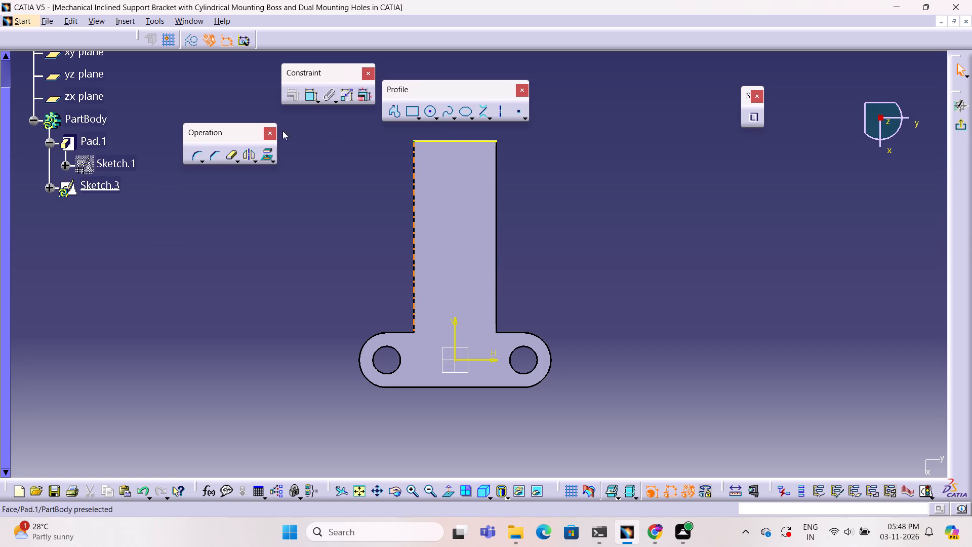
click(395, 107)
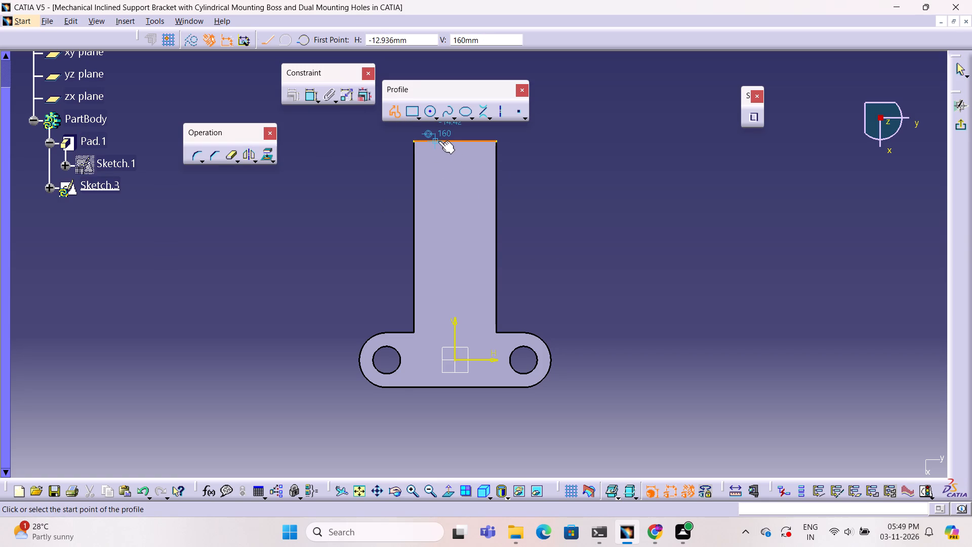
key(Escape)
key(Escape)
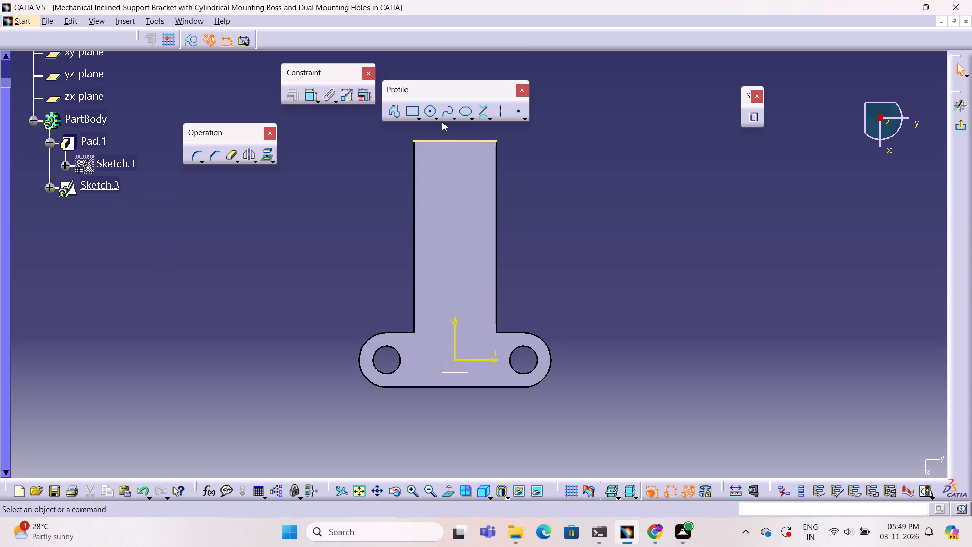
Sketch a circle about 21 mm in diameter on the vertical axis in the upper part of the arm.
click(427, 113)
click(456, 205)
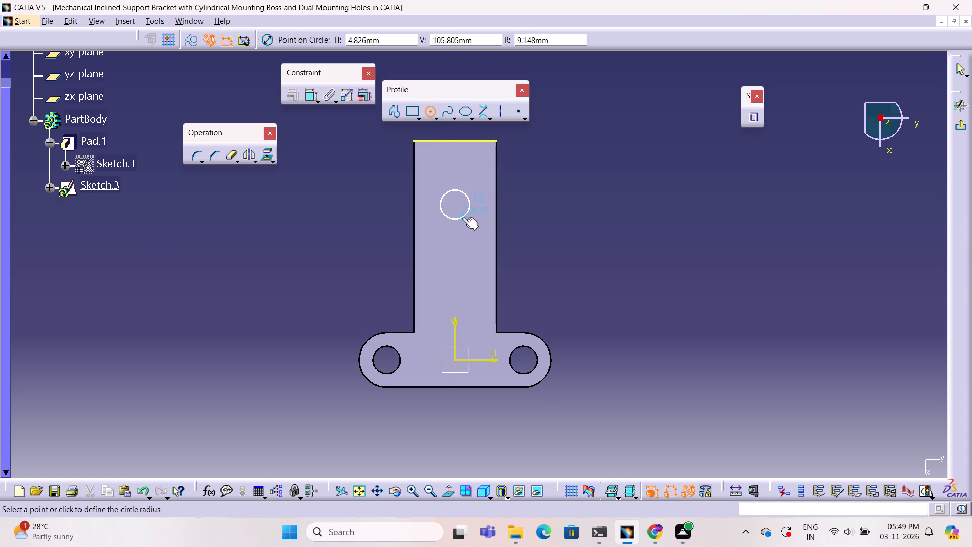
click(462, 218)
click(551, 193)
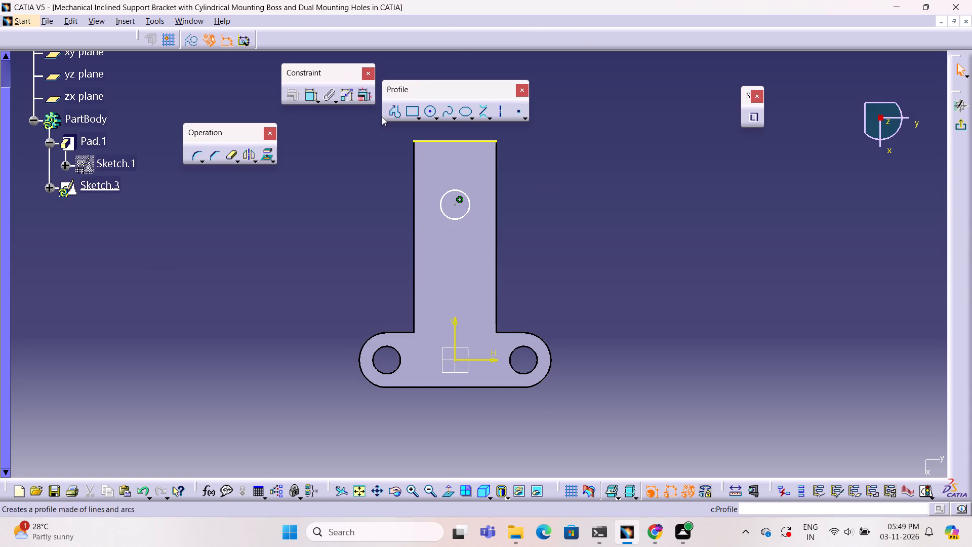
Dimension the arm's circle as a radius and set it to 10 mm.
click(308, 100)
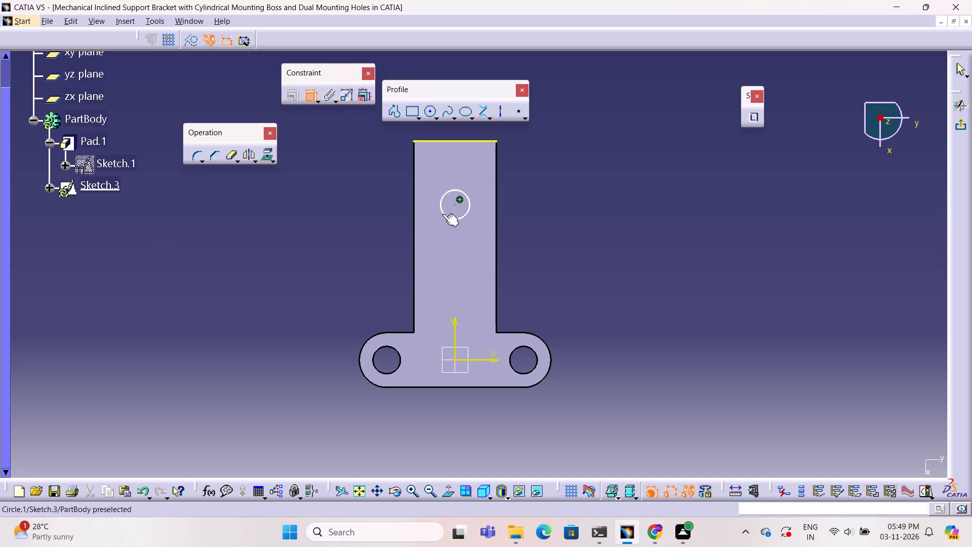
click(442, 214)
click(372, 235)
double_click(377, 231)
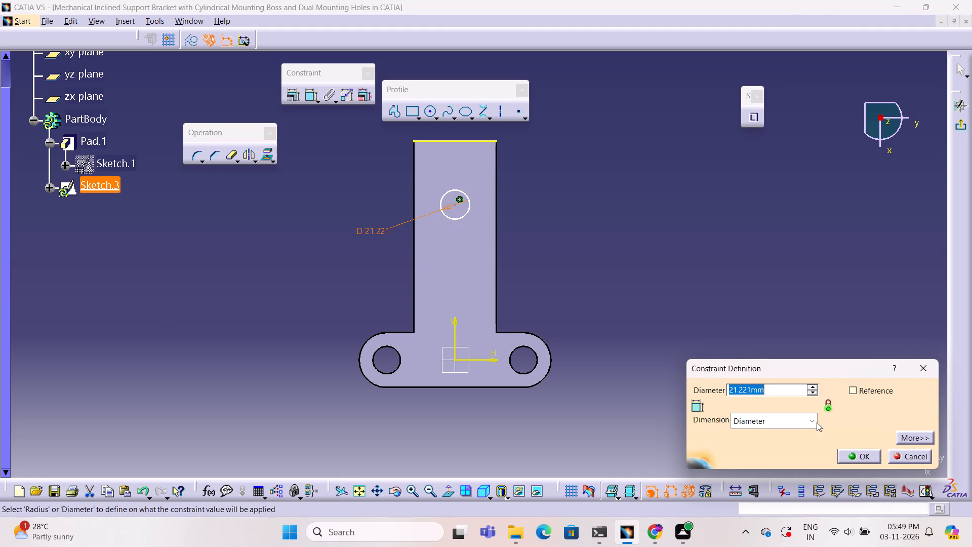
click(816, 423)
click(791, 437)
double_click(775, 389)
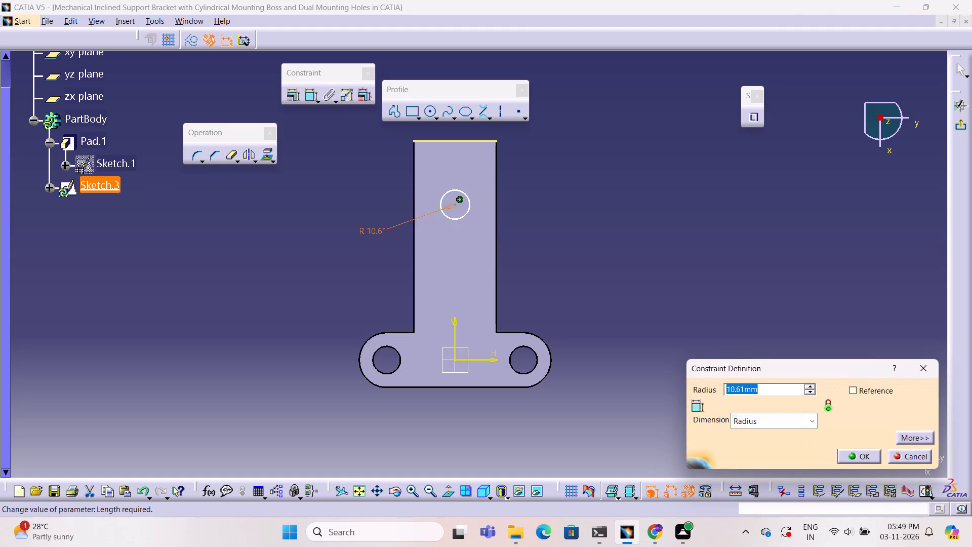
text(10)
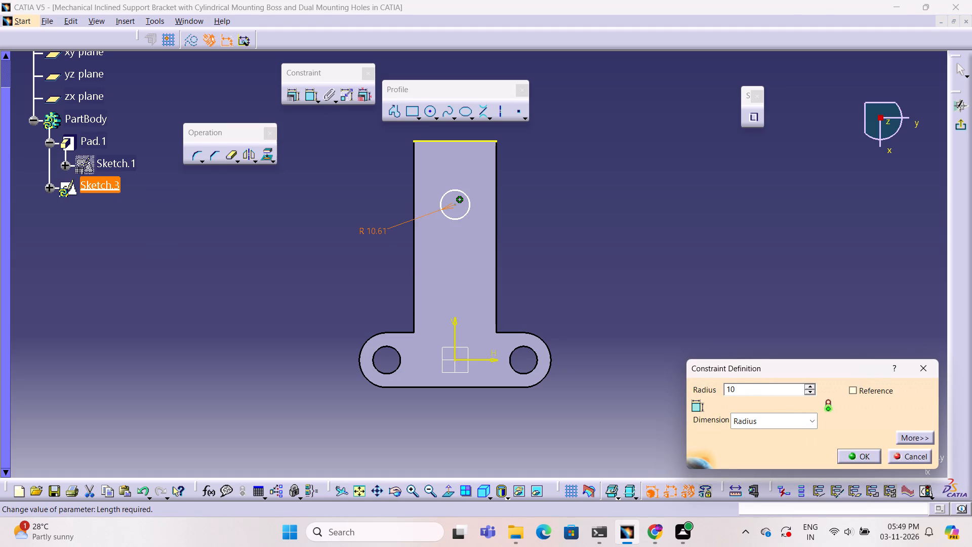
click(877, 460)
click(706, 394)
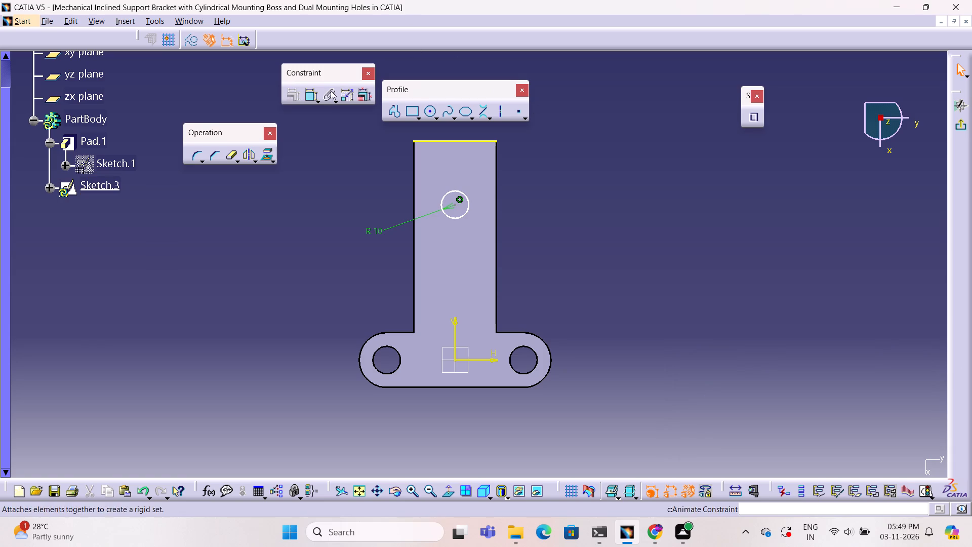
Dimension the vertical distance between the arm circle's centre and the projected top end edge.
click(310, 96)
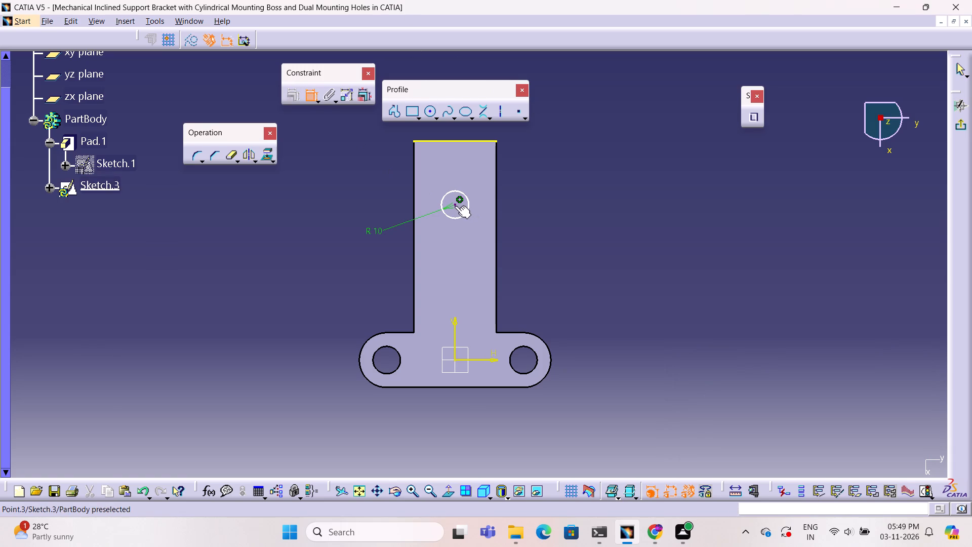
click(454, 205)
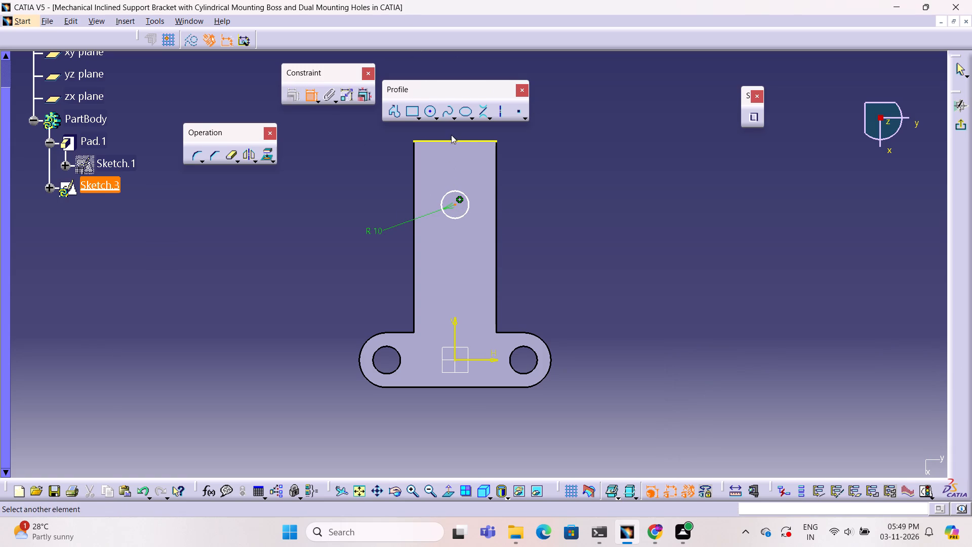
click(455, 141)
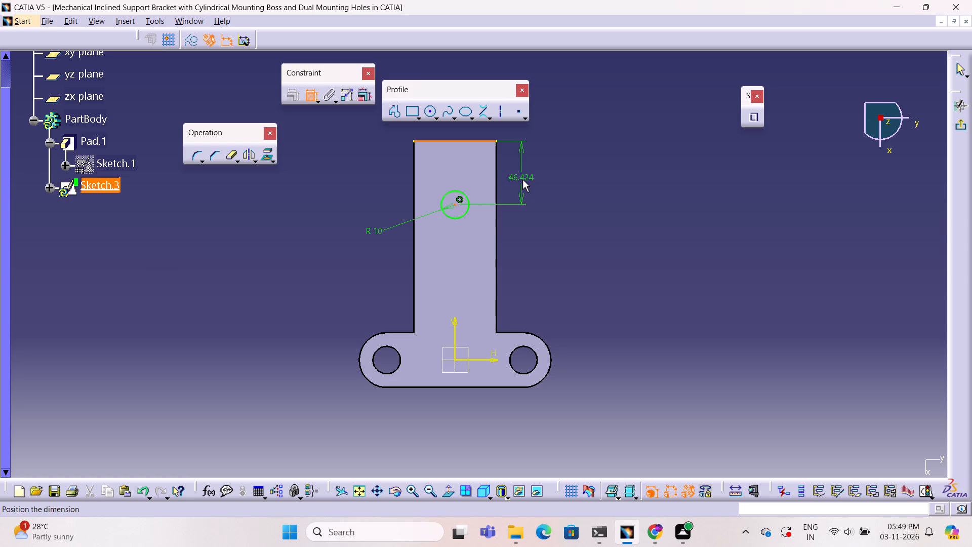
click(522, 179)
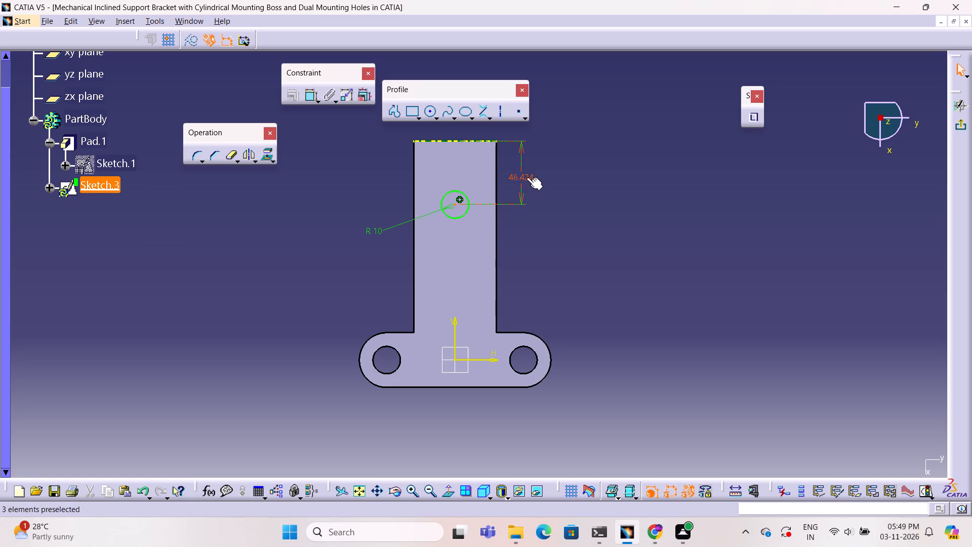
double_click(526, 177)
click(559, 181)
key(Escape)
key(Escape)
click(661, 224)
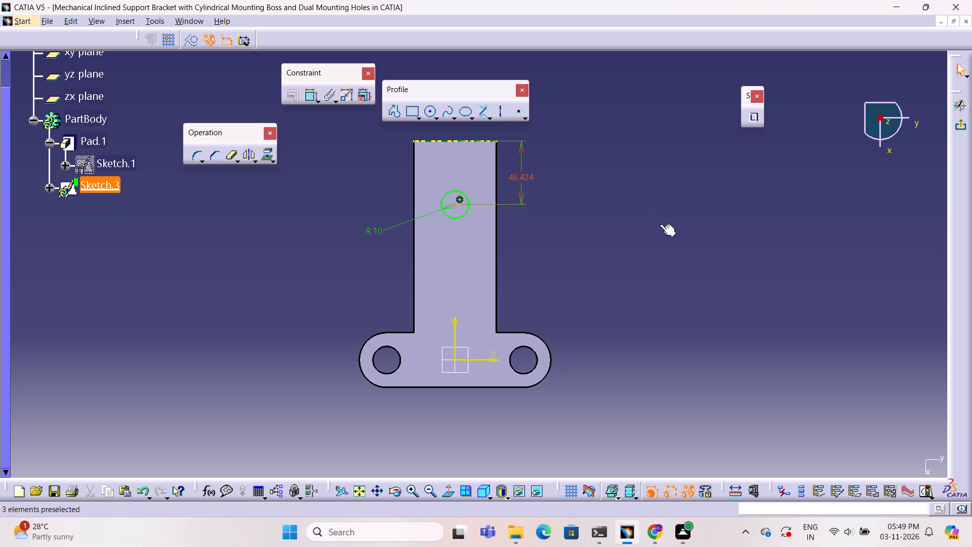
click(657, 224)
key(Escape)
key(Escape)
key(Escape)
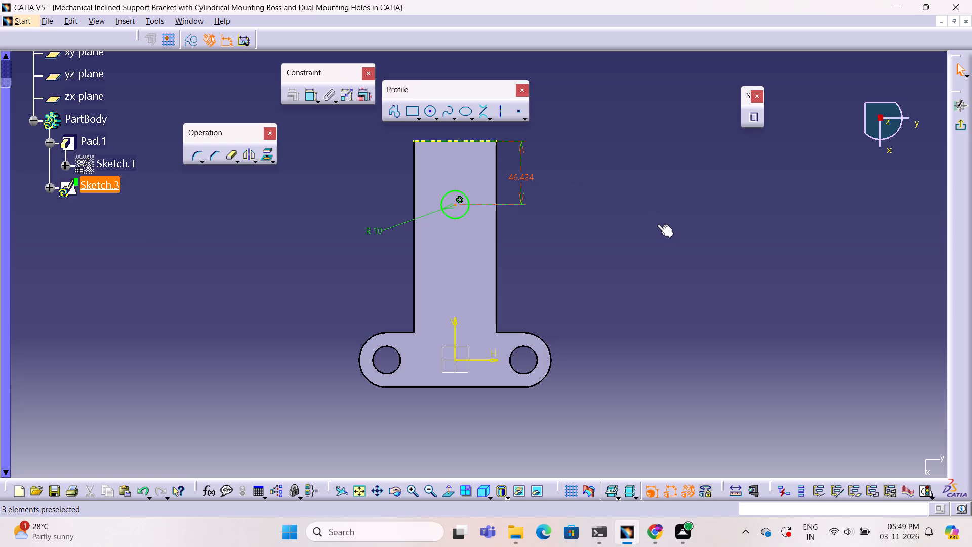
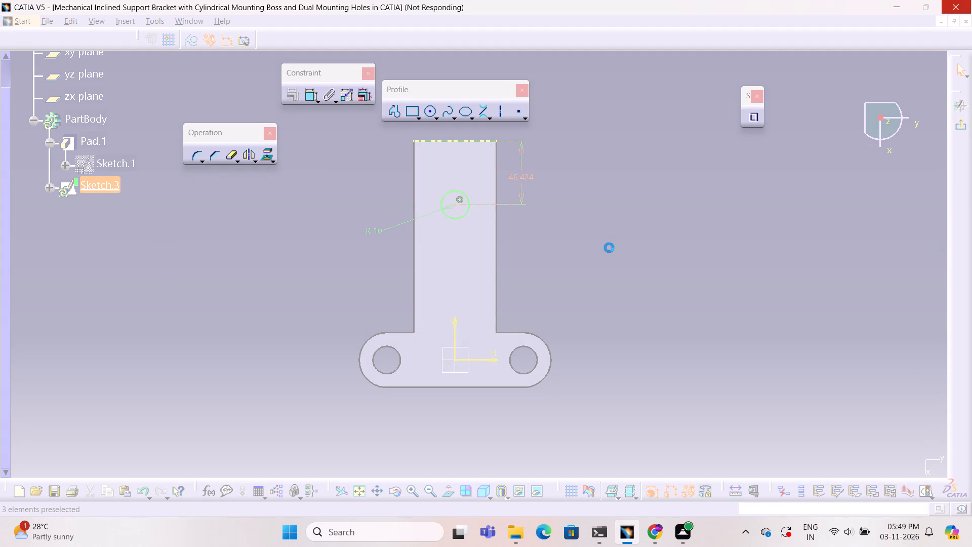
Set the distance between the arm circle's centre and the projected end edge to 20 mm.
double_click(609, 248)
double_click(526, 178)
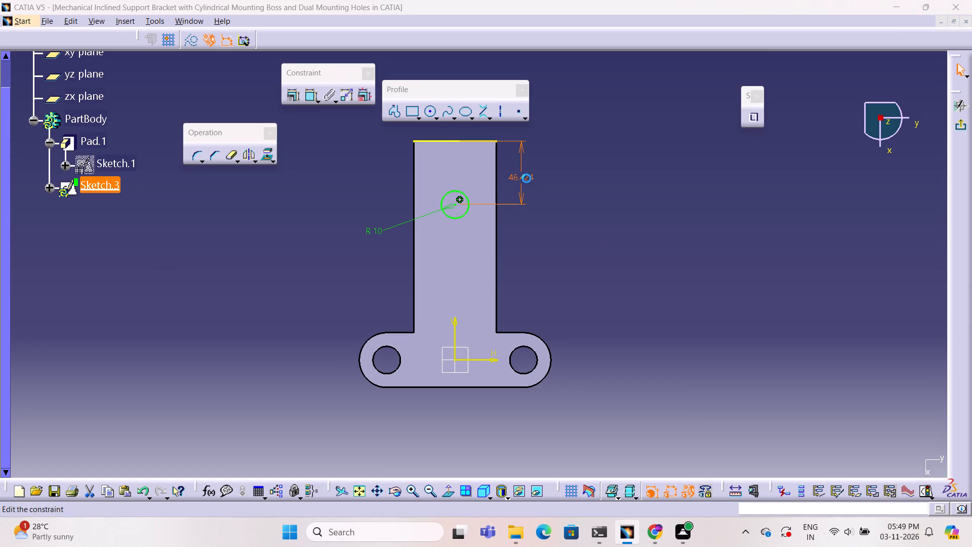
text(20)
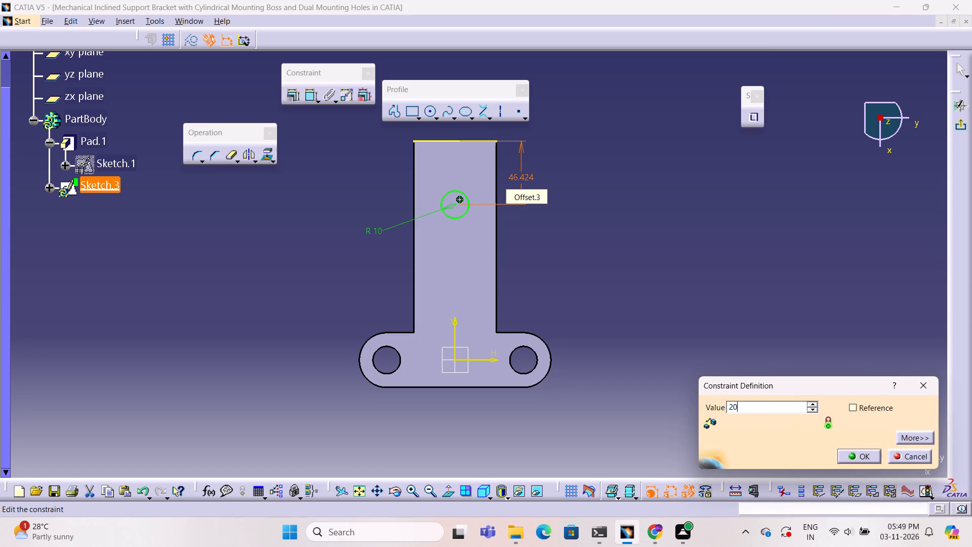
key(Return)
click(575, 177)
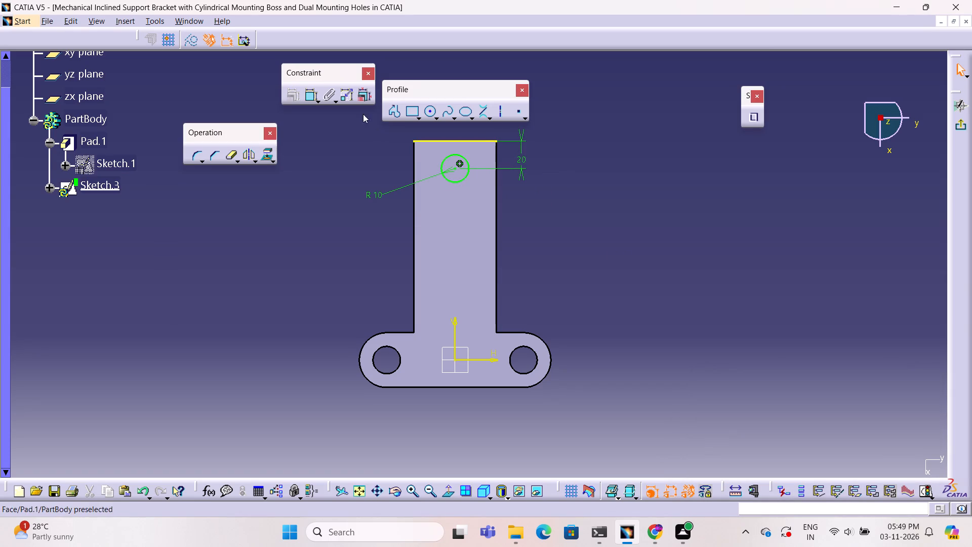
Sketch a 20 mm line from the circle's side at H -10 mm, V 140 mm up to the projected end edge.
click(396, 112)
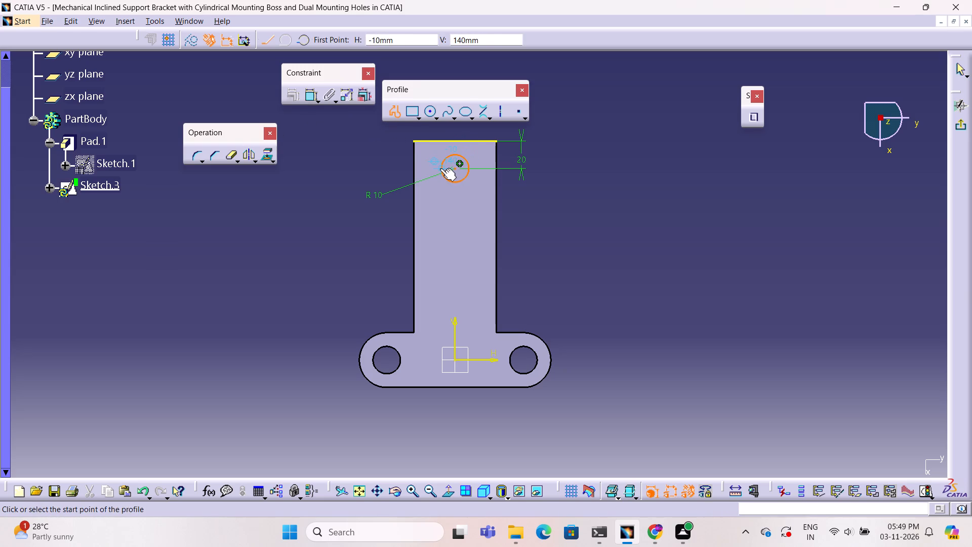
click(440, 169)
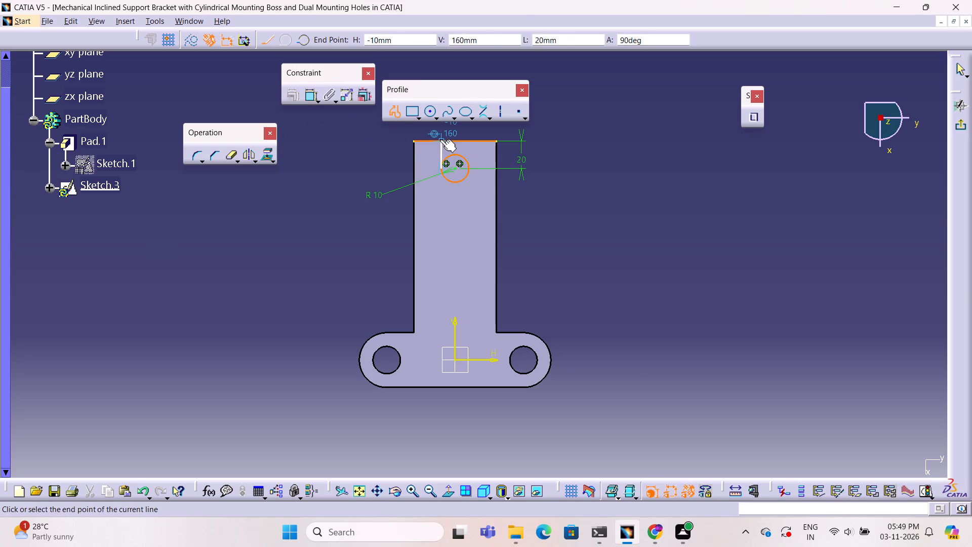
click(440, 140)
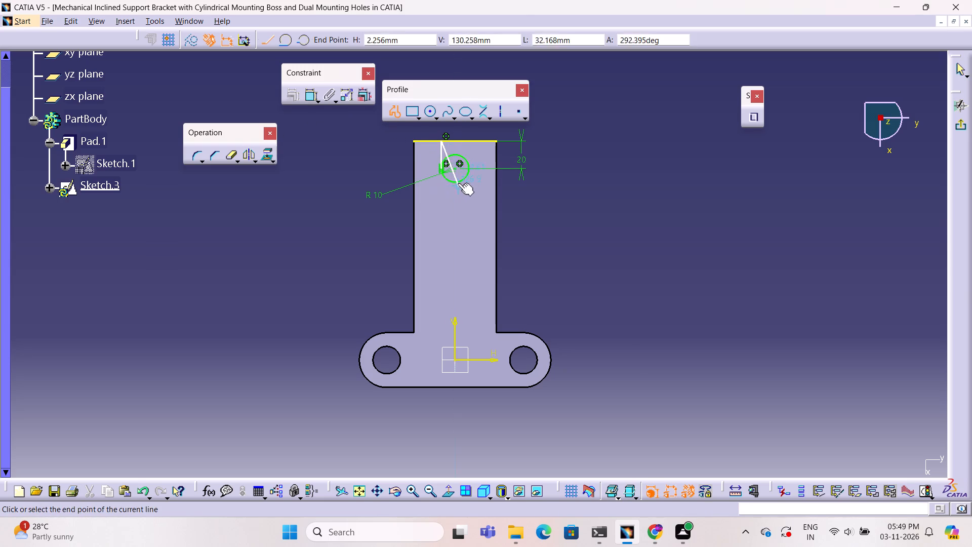
key(Escape)
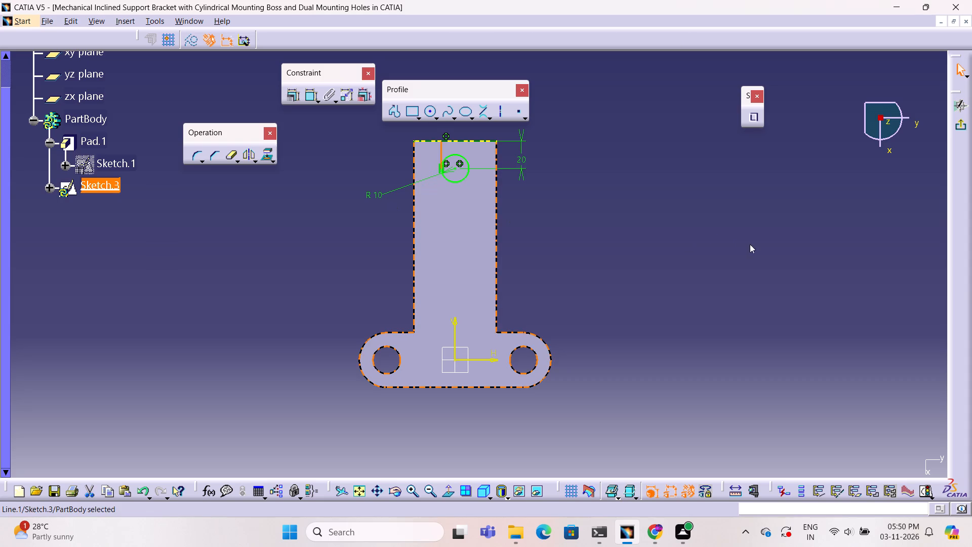
click(641, 239)
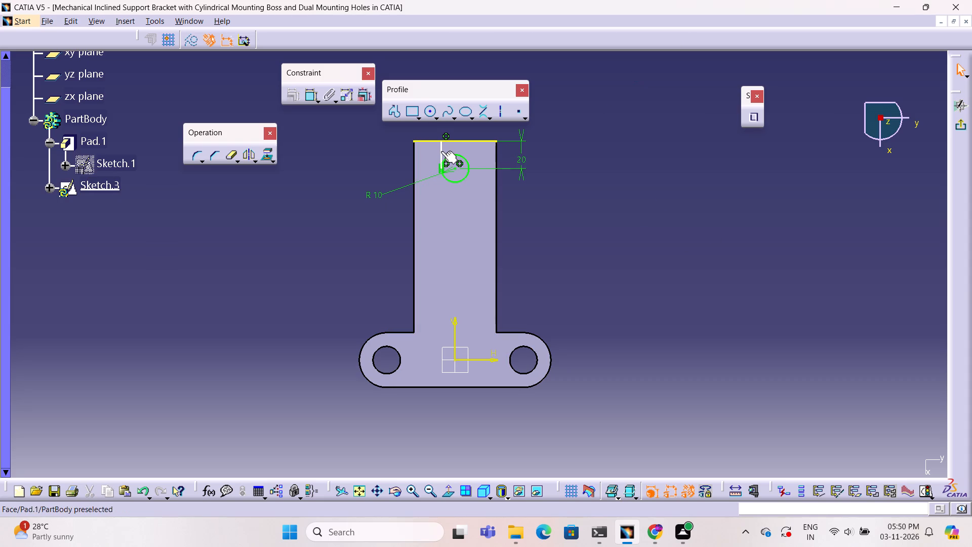
Apply a vertical constraint to the line joining the circle's H -10 mm side to the end edge.
drag(441, 151, 435, 153)
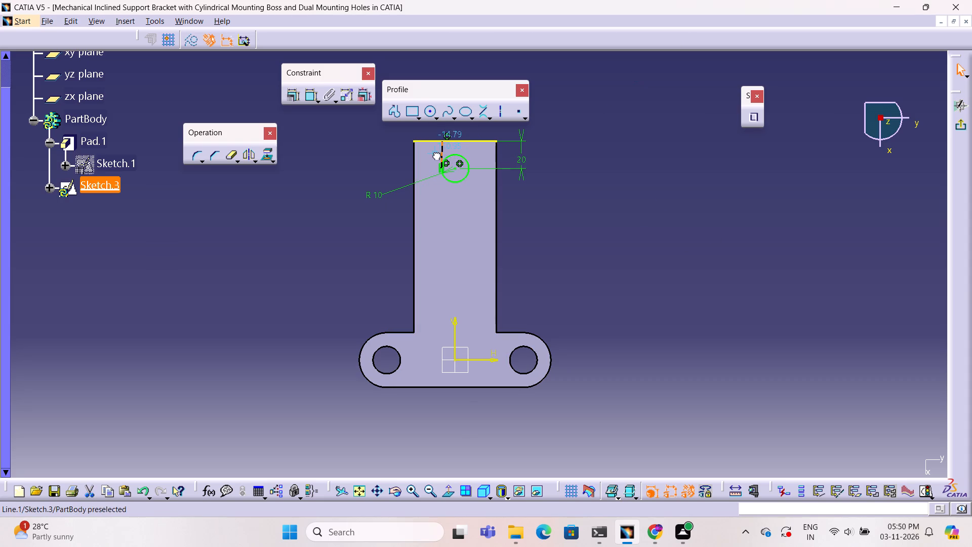
drag(435, 153, 448, 148)
click(585, 241)
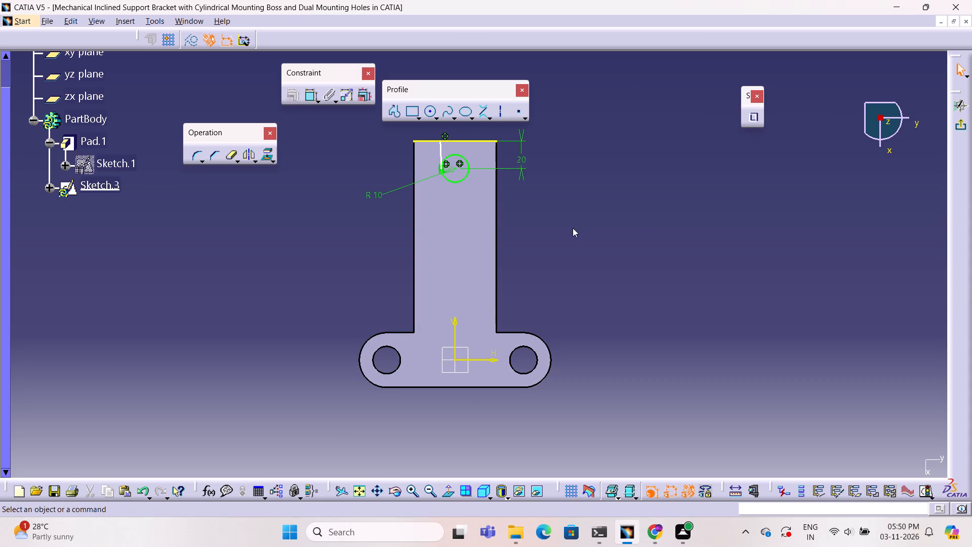
click(440, 153)
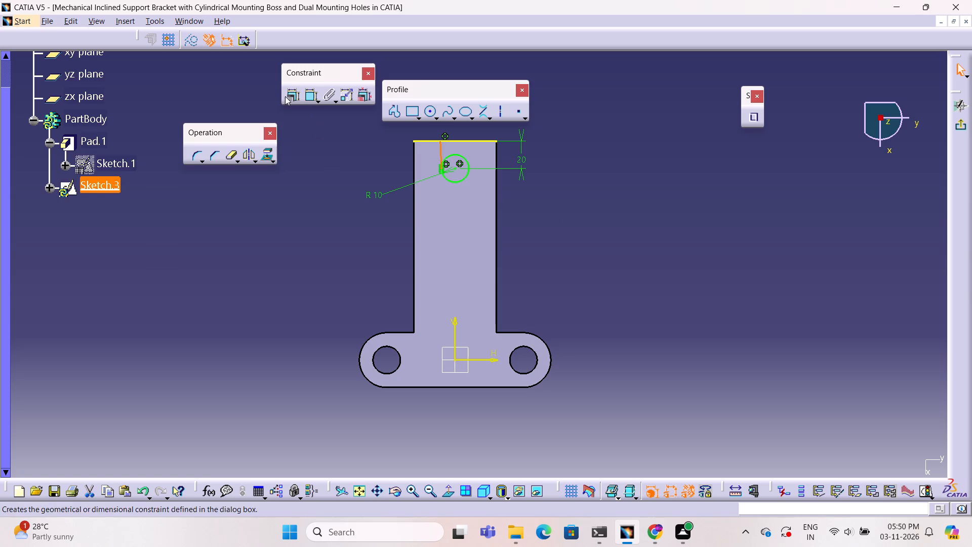
click(293, 98)
click(799, 266)
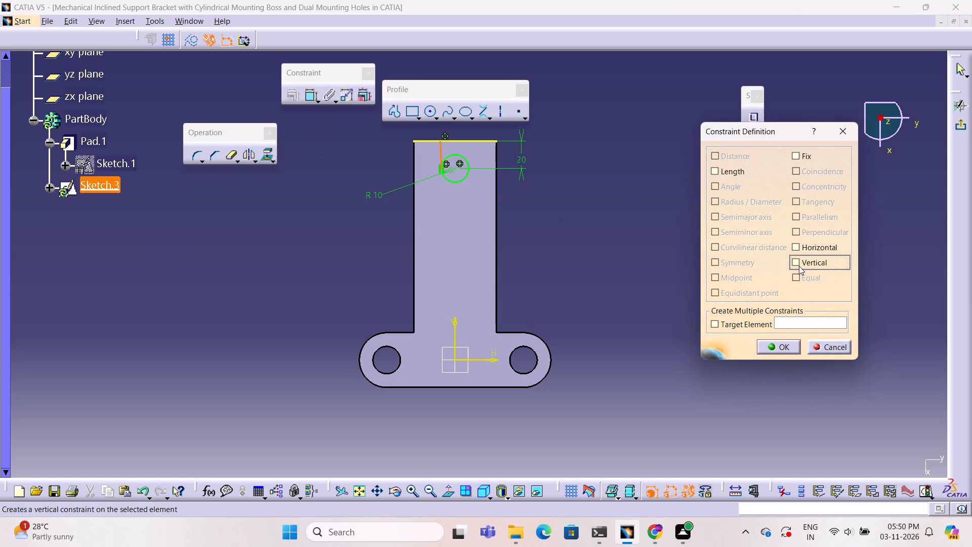
click(783, 350)
click(532, 230)
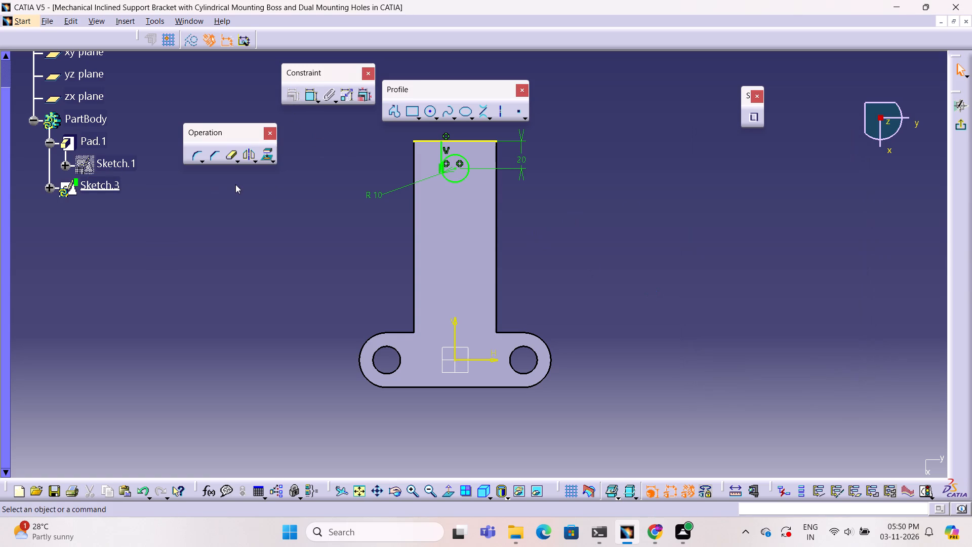
Sketch a second 20 mm line from the circle's opposite side at H 10 mm, V 140 mm to the projected end edge.
click(393, 111)
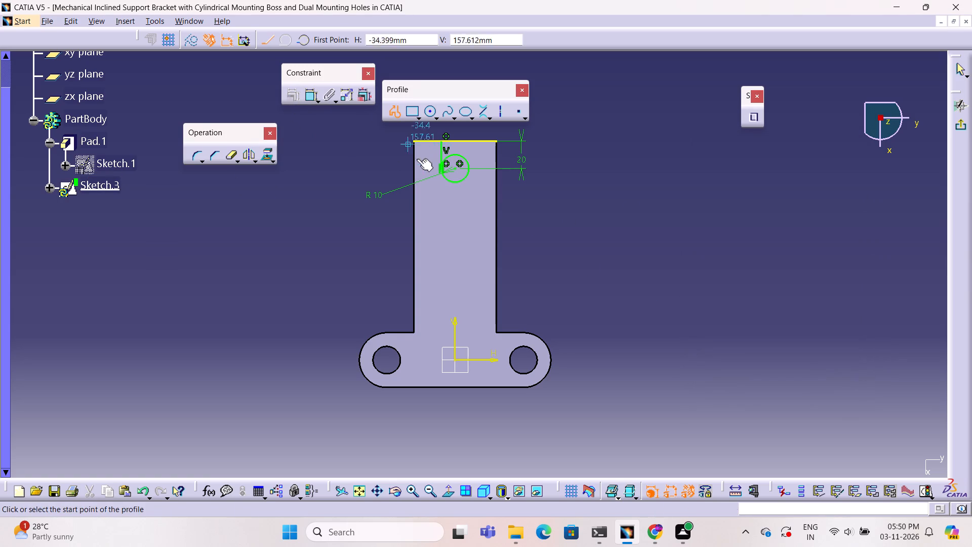
click(469, 168)
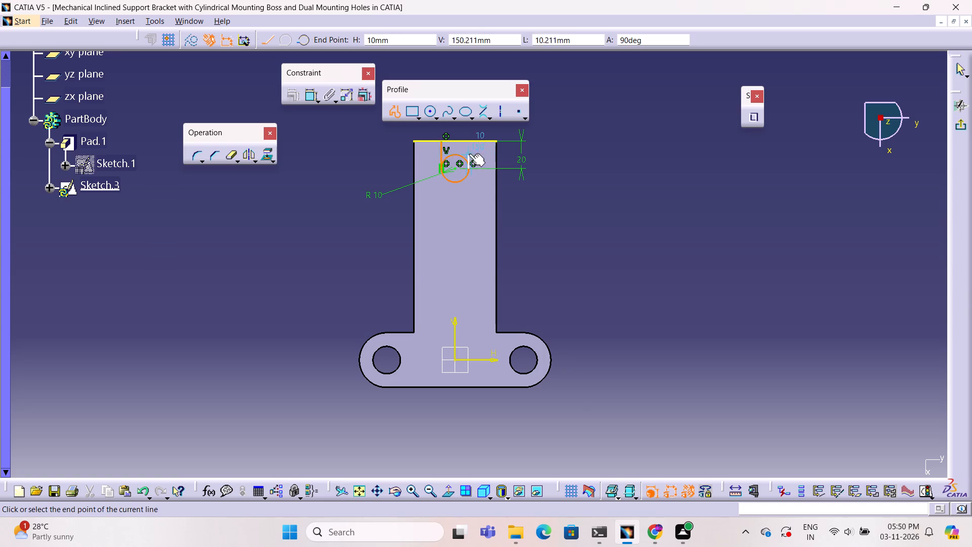
click(467, 141)
key(Escape)
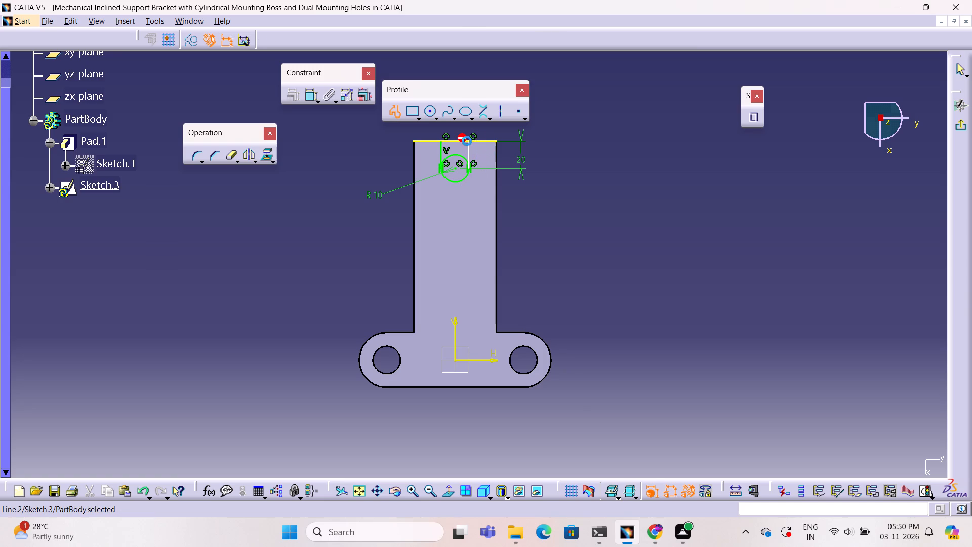
click(545, 185)
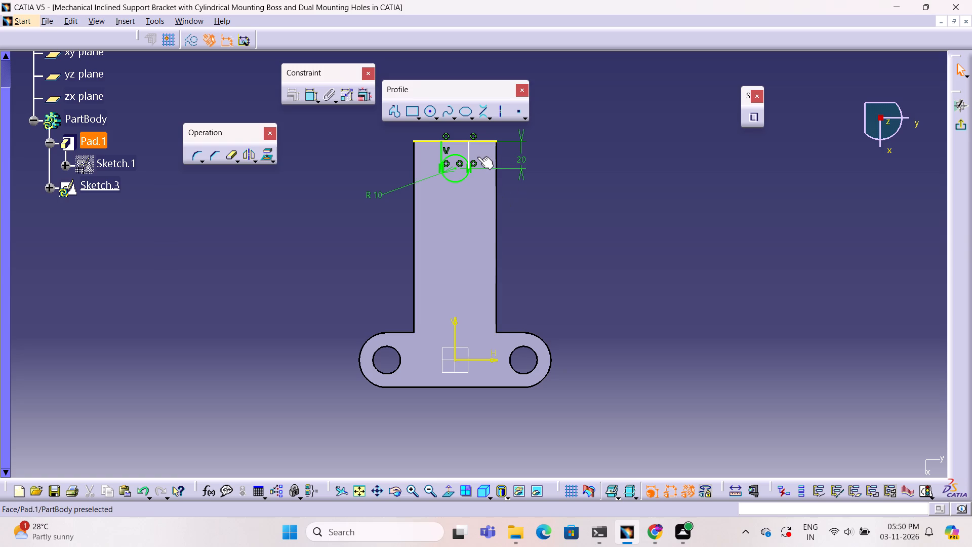
Apply a vertical constraint to the second line, on the circle's H 10 mm side.
click(489, 494)
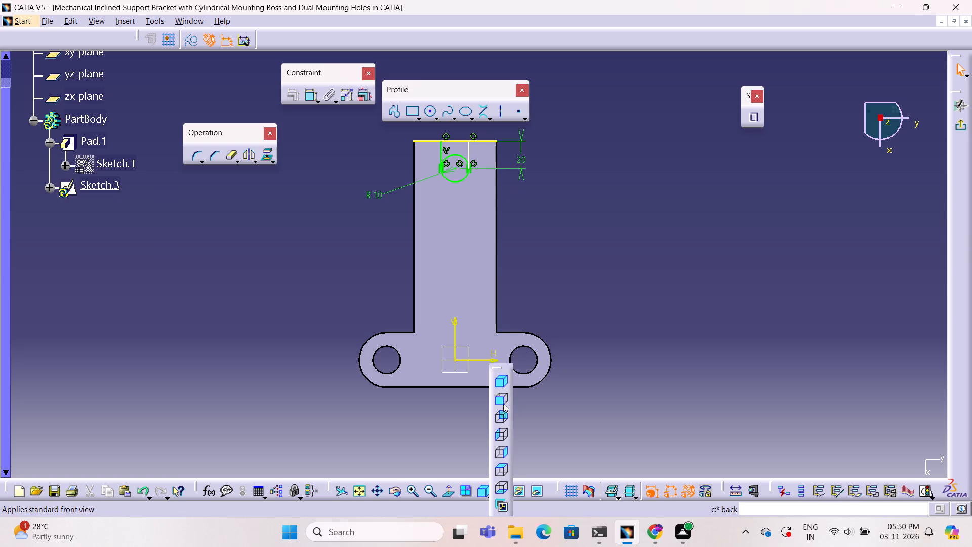
click(503, 402)
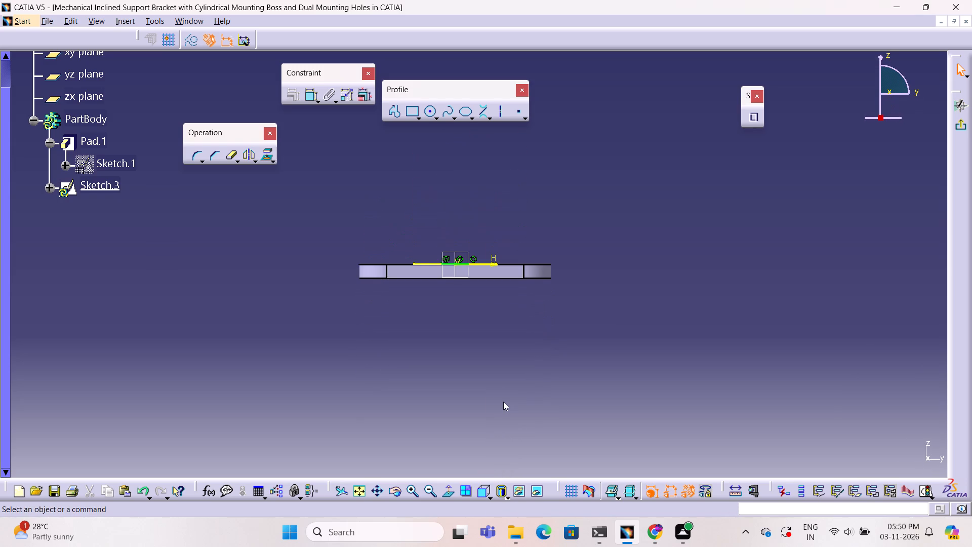
click(490, 498)
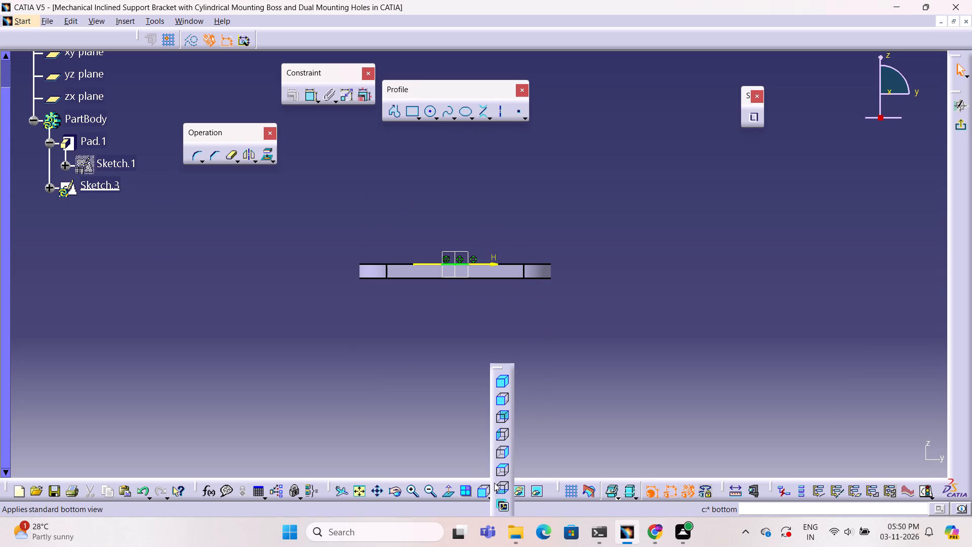
click(503, 452)
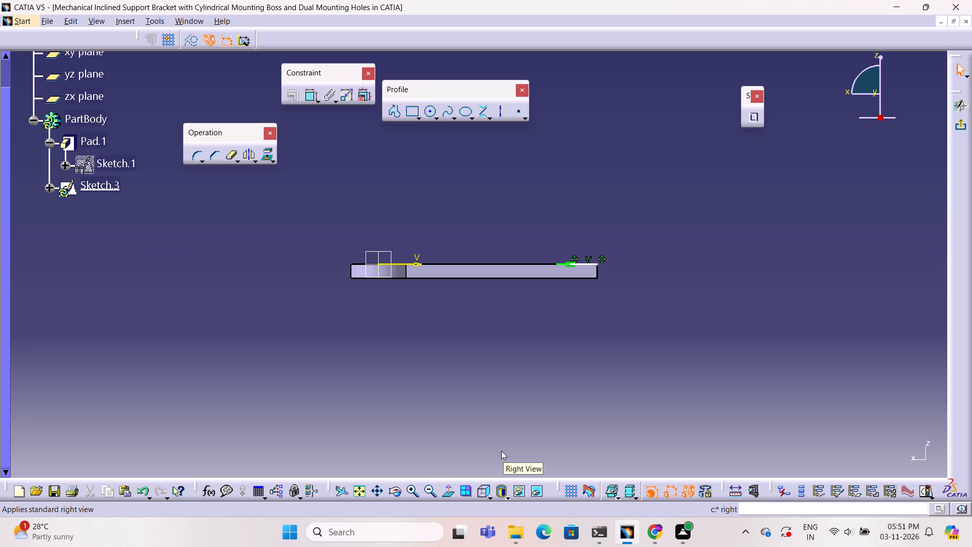
middle_drag(526, 394, 519, 401)
right_drag(526, 394, 535, 297)
middle_drag(519, 402, 535, 297)
middle_drag(535, 297, 520, 373)
right_drag(535, 300, 520, 373)
right_click(520, 373)
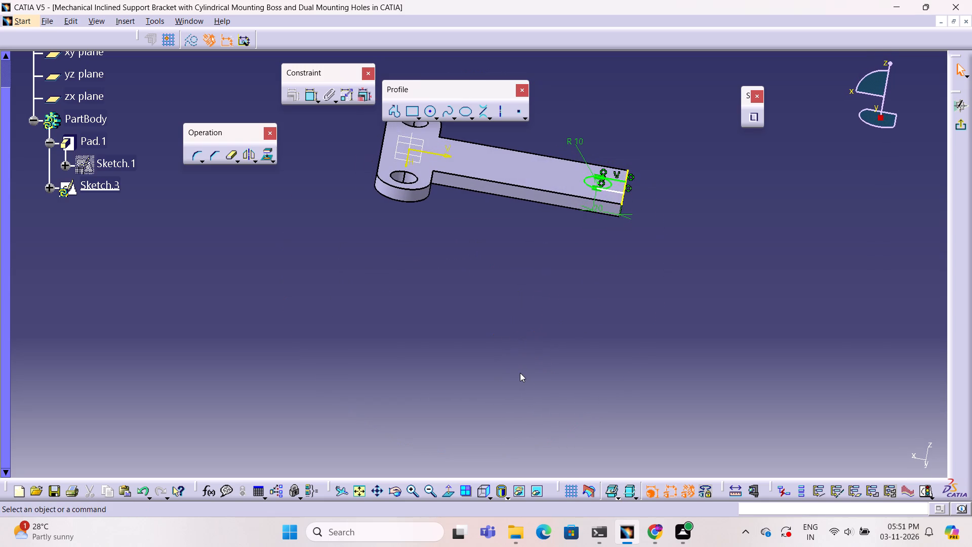
double_click(614, 193)
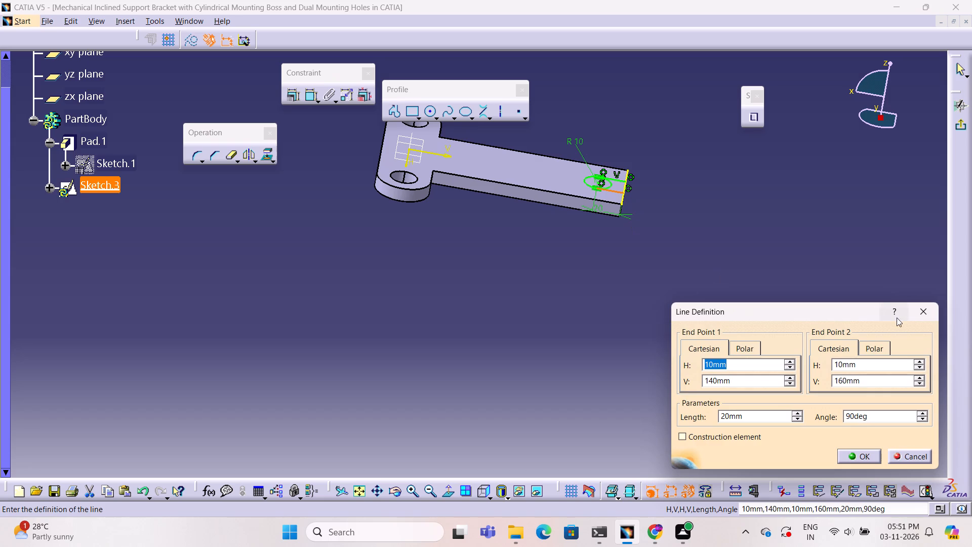
click(932, 317)
click(291, 94)
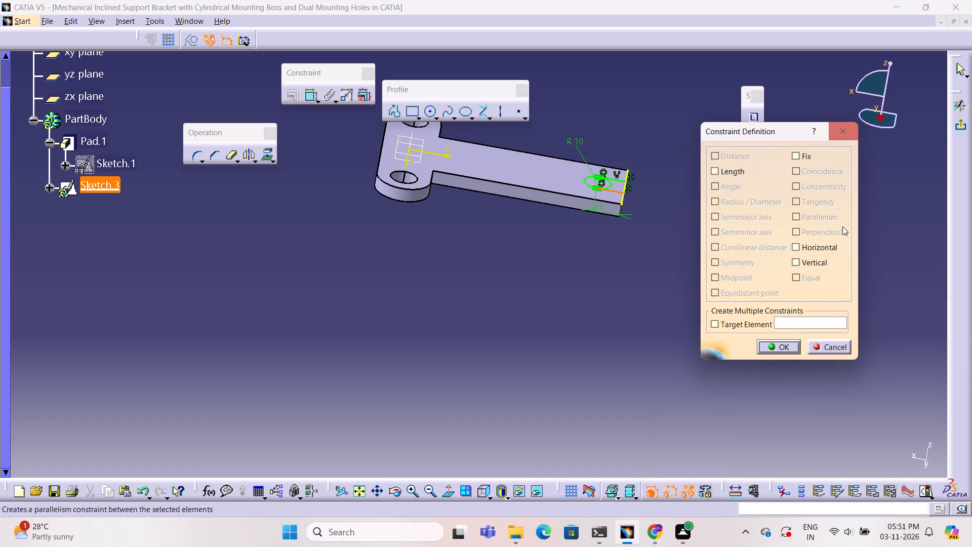
click(796, 259)
click(789, 348)
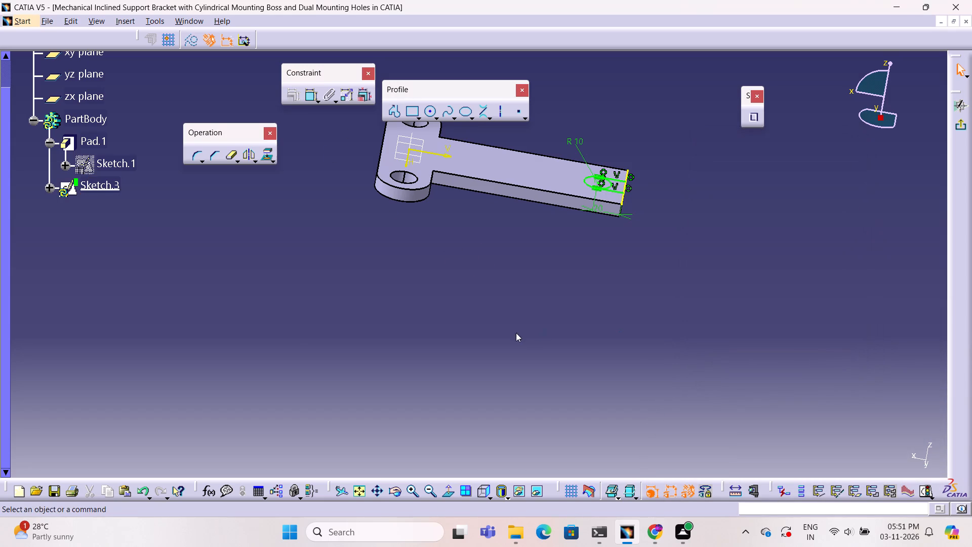
Trim off both outer portions of the projected end edge, keeping only the segment between the two vertical lines.
middle_drag(516, 333, 710, 422)
right_drag(516, 333, 710, 422)
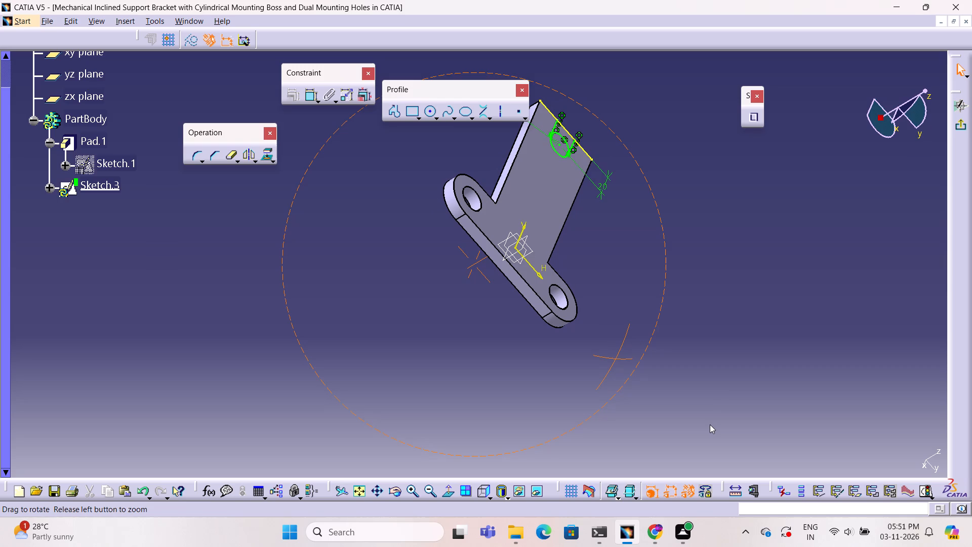
middle_drag(604, 285, 580, 365)
right_drag(604, 284, 580, 365)
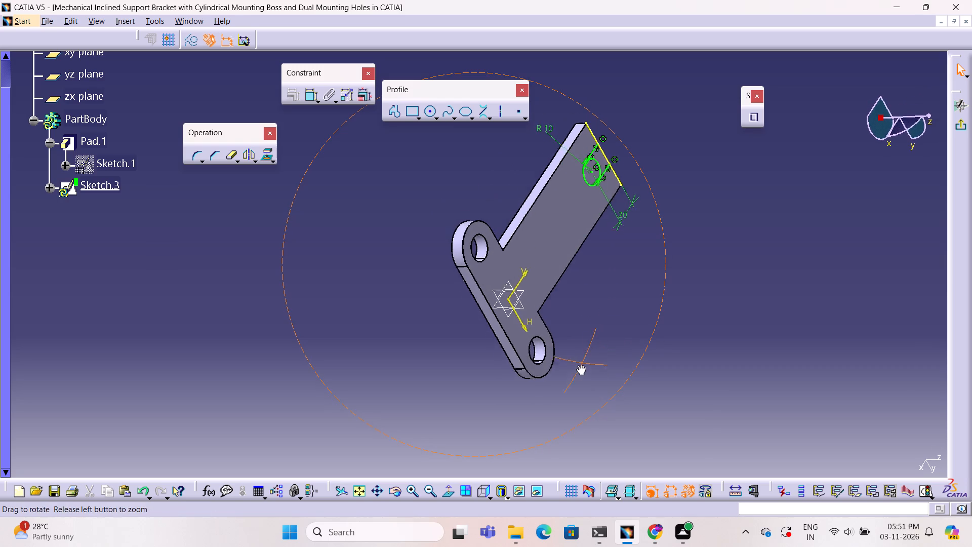
middle_drag(580, 365, 572, 371)
right_drag(580, 365, 572, 371)
middle_drag(584, 319, 560, 321)
click(560, 321)
middle_click(560, 321)
double_click(560, 321)
middle_click(560, 321)
middle_drag(560, 321, 680, 395)
middle_drag(631, 317, 618, 310)
right_drag(631, 317, 504, 369)
middle_drag(614, 310, 504, 369)
right_click(503, 370)
double_click(231, 157)
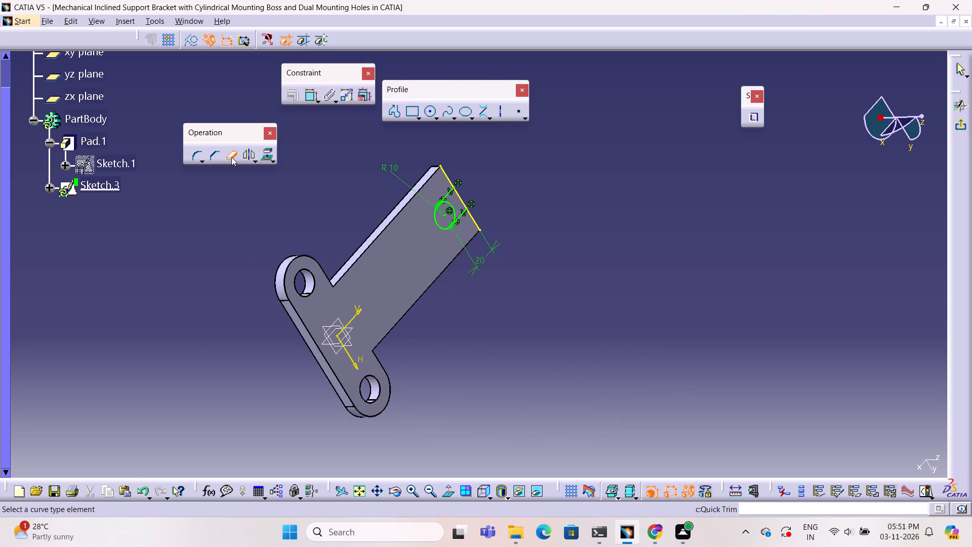
click(476, 220)
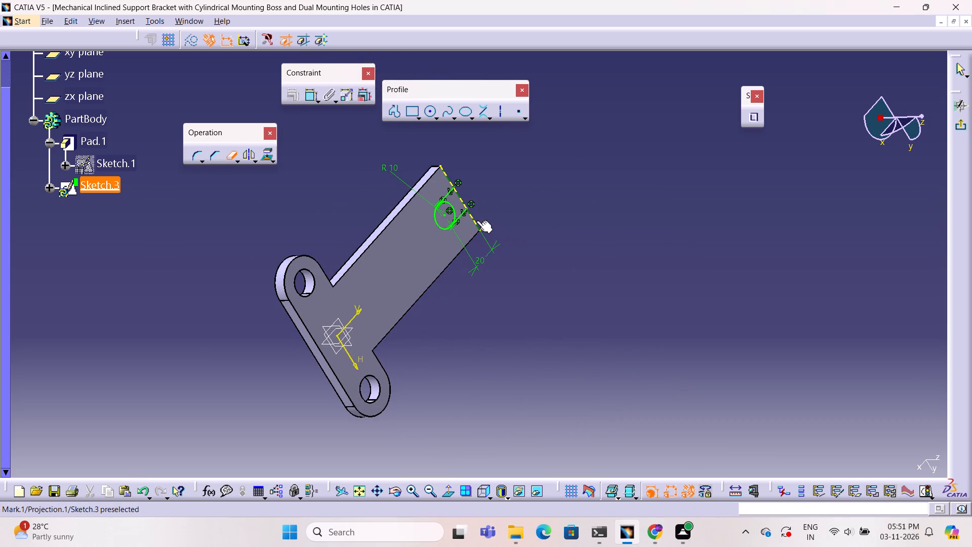
click(448, 176)
click(627, 197)
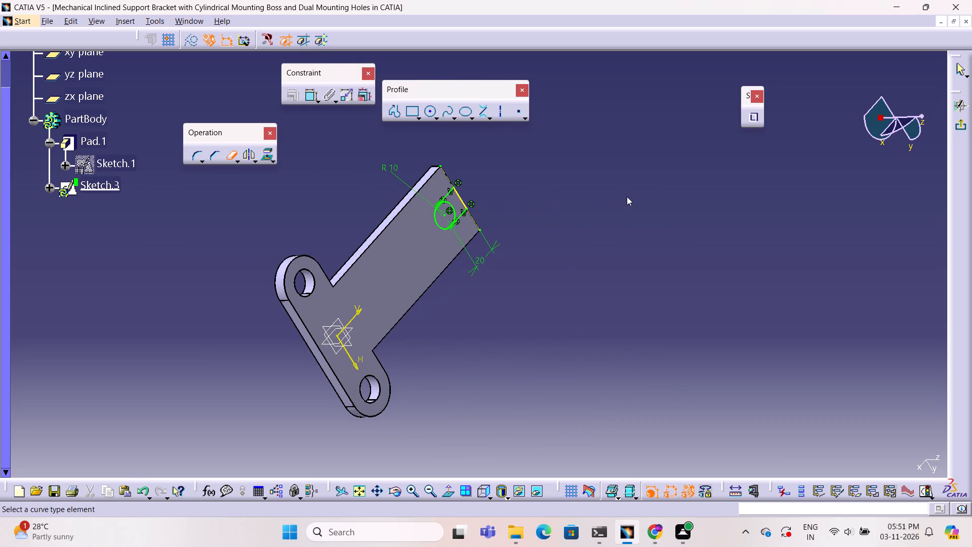
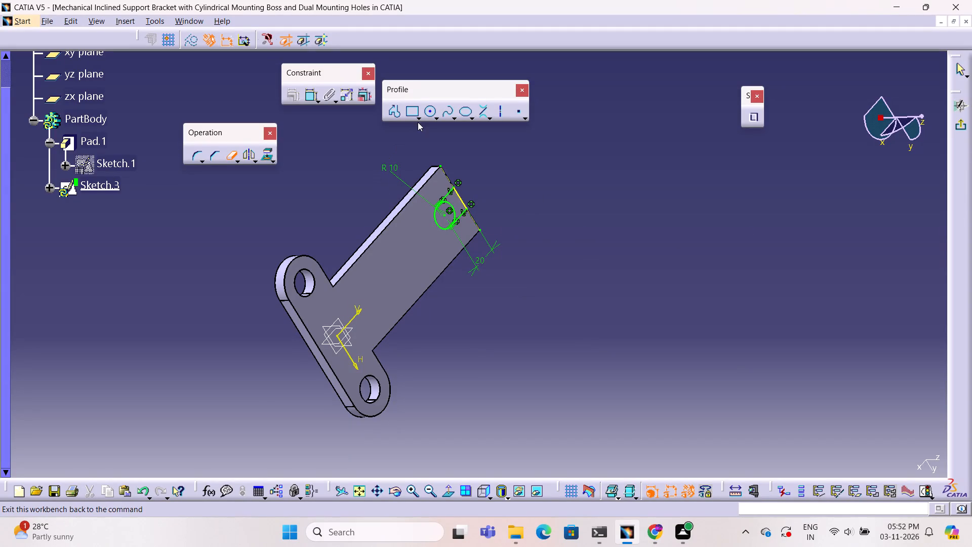
Trim off the circle's inner arc facing the arm's end, leaving an open-ended U-shaped slot profile, and exit the sketch.
click(452, 204)
click(699, 242)
click(959, 126)
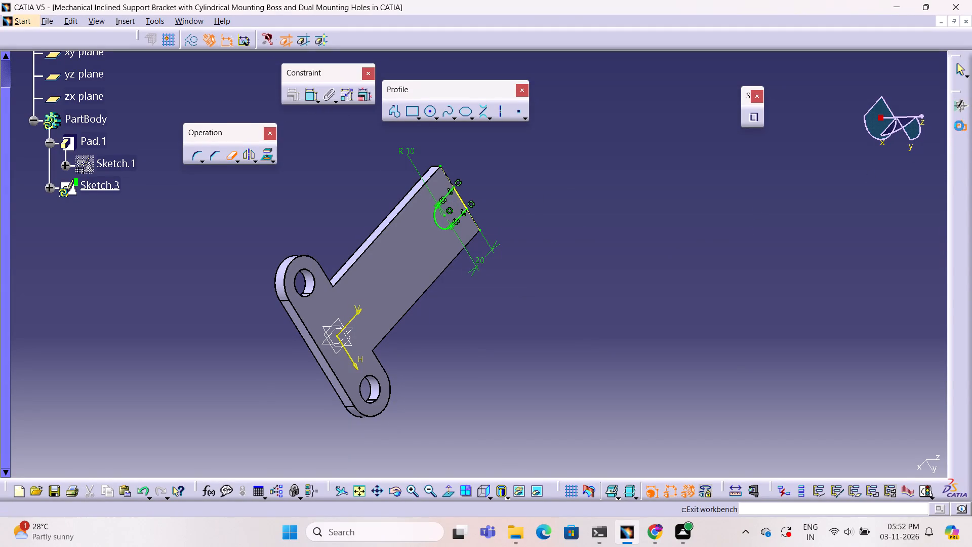
Cut the U-shaped slot profile into the arm's end as a pocket with a depth of 10 mm.
middle_drag(585, 347, 582, 234)
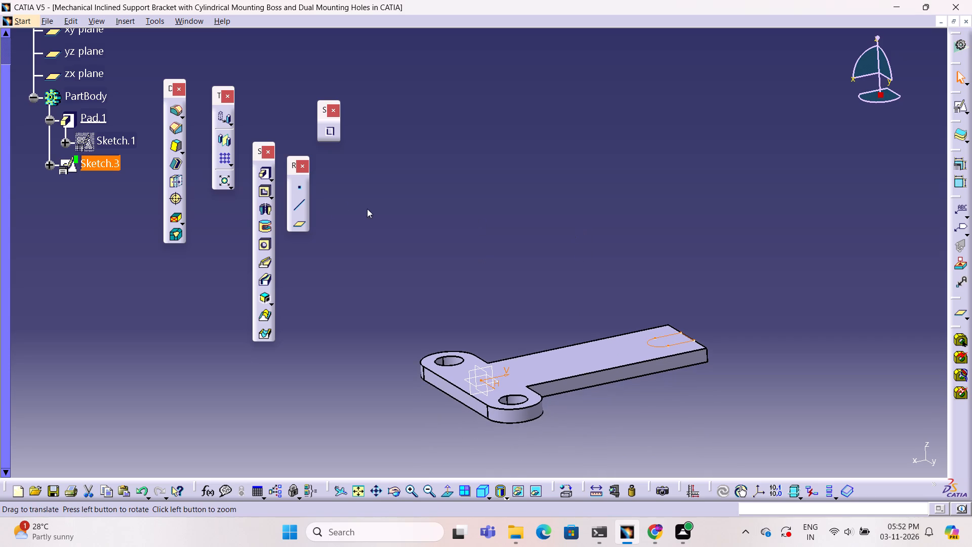
click(265, 190)
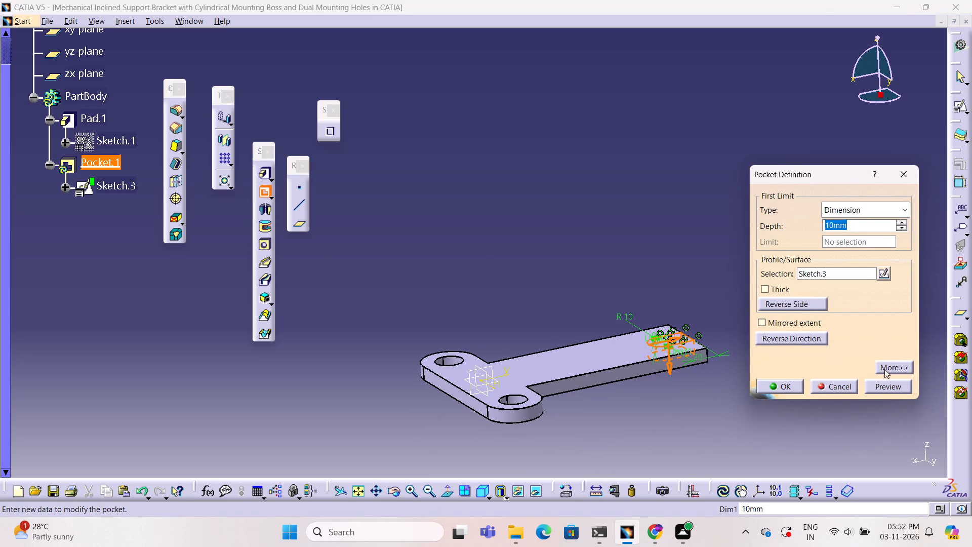
click(890, 387)
click(785, 386)
click(700, 423)
middle_drag(700, 423, 730, 427)
right_drag(700, 423, 730, 427)
right_click(730, 427)
right_click(730, 427)
right_click(730, 427)
click(686, 399)
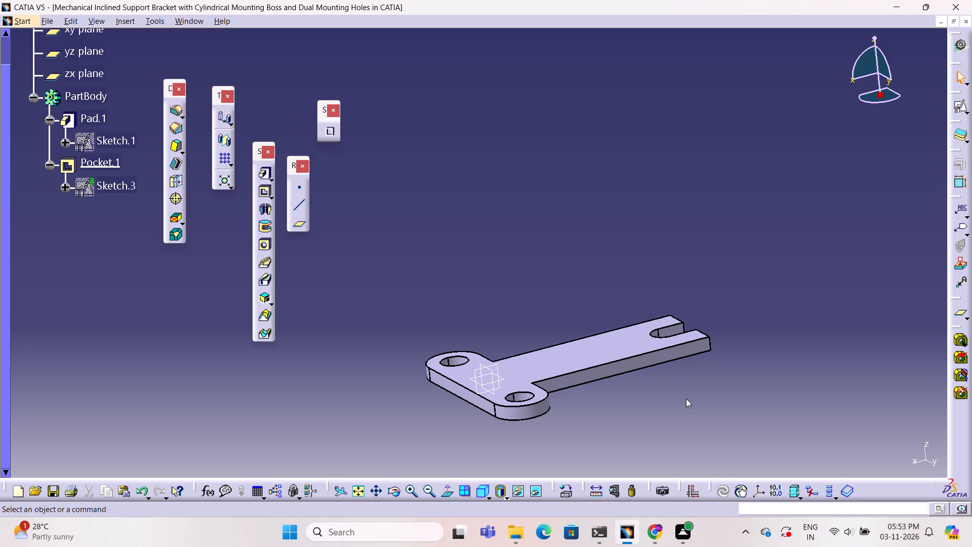
click(686, 399)
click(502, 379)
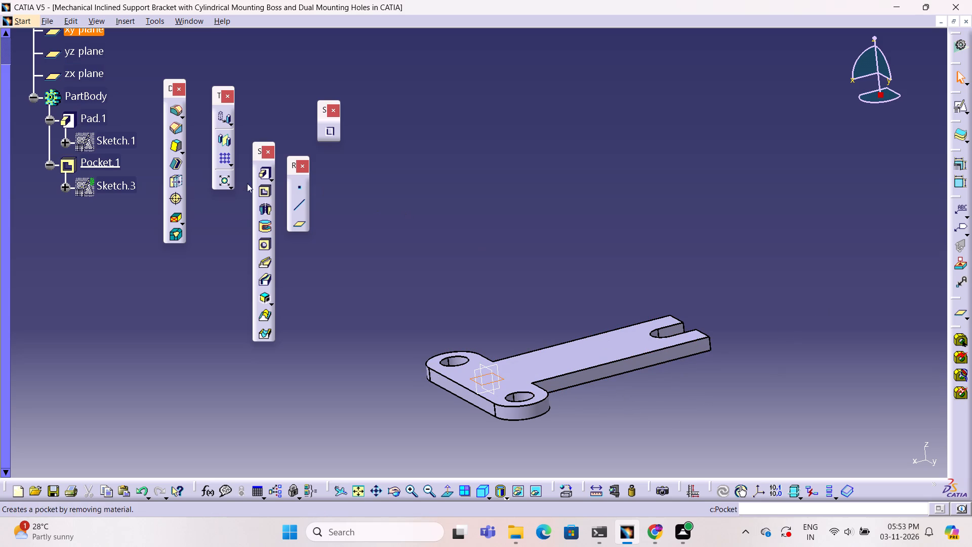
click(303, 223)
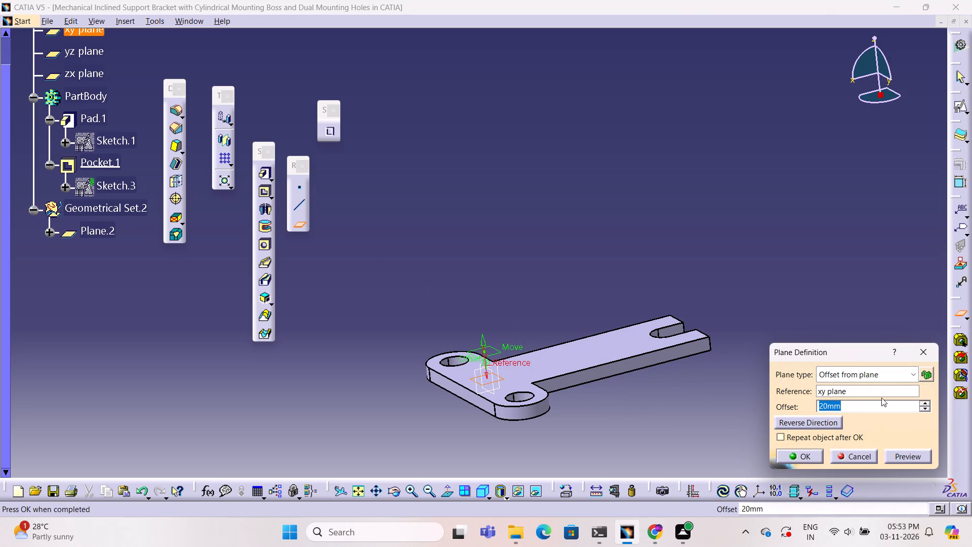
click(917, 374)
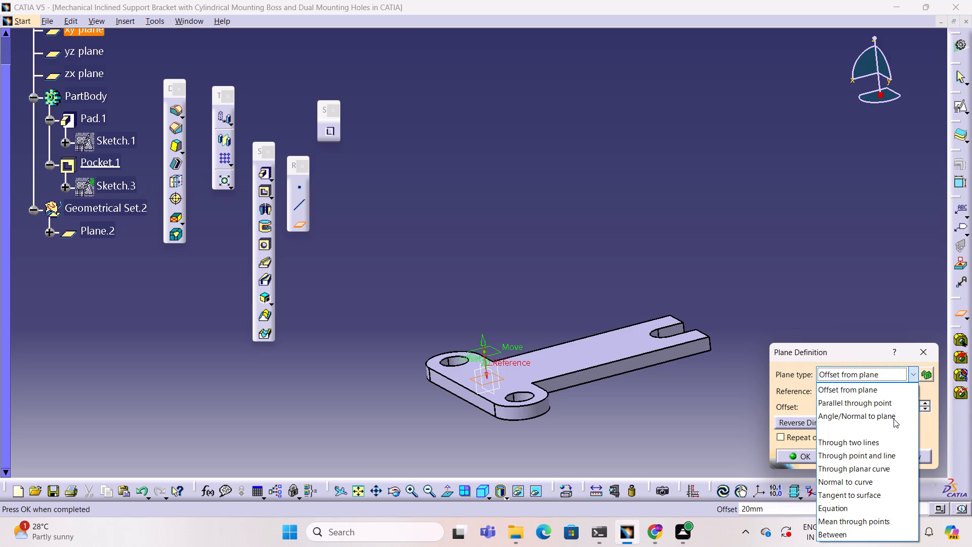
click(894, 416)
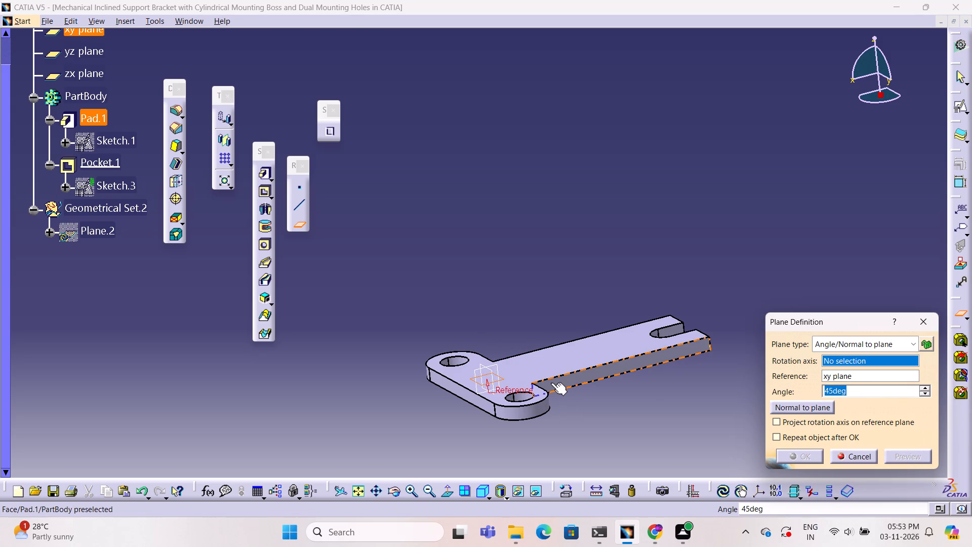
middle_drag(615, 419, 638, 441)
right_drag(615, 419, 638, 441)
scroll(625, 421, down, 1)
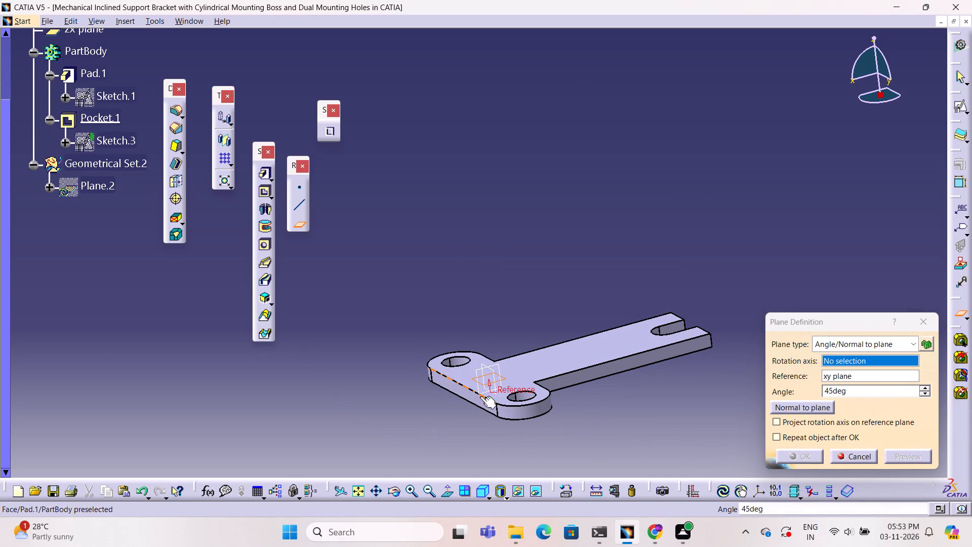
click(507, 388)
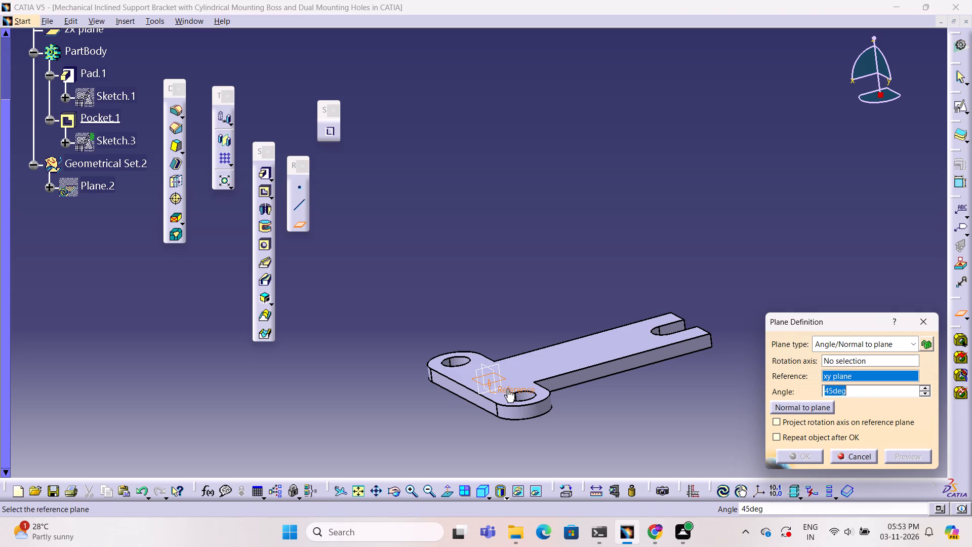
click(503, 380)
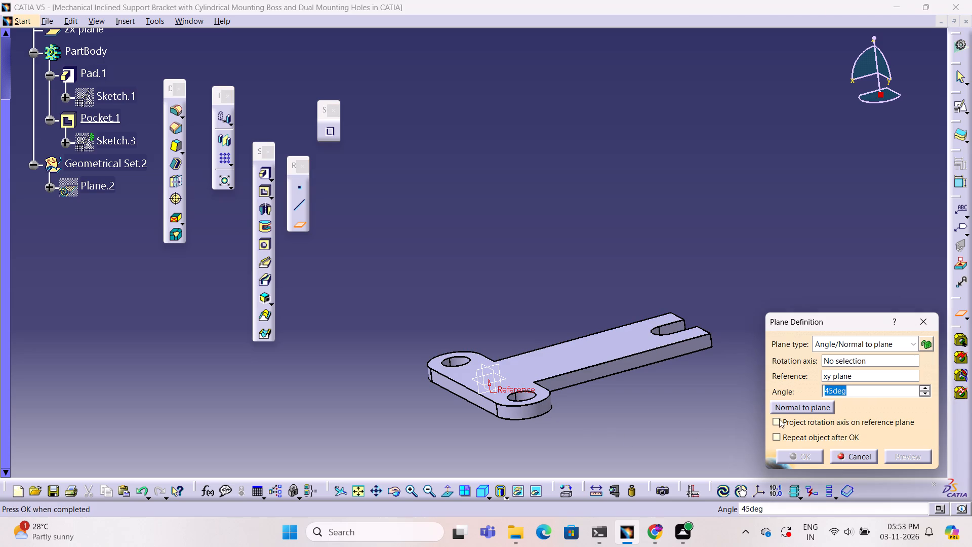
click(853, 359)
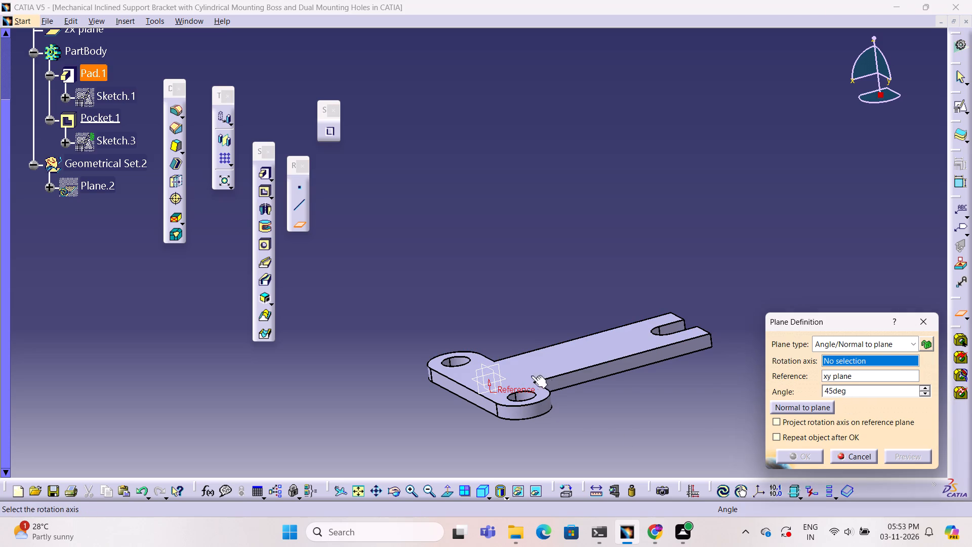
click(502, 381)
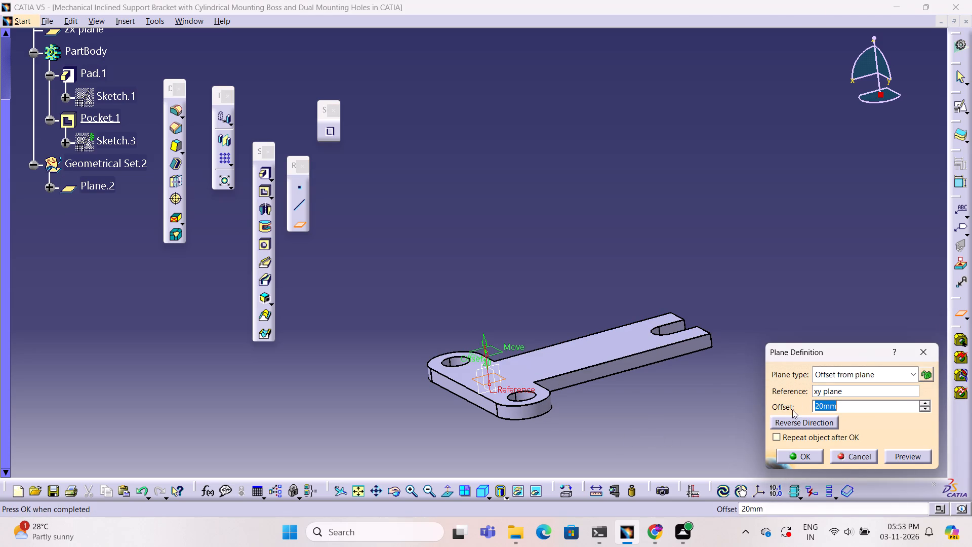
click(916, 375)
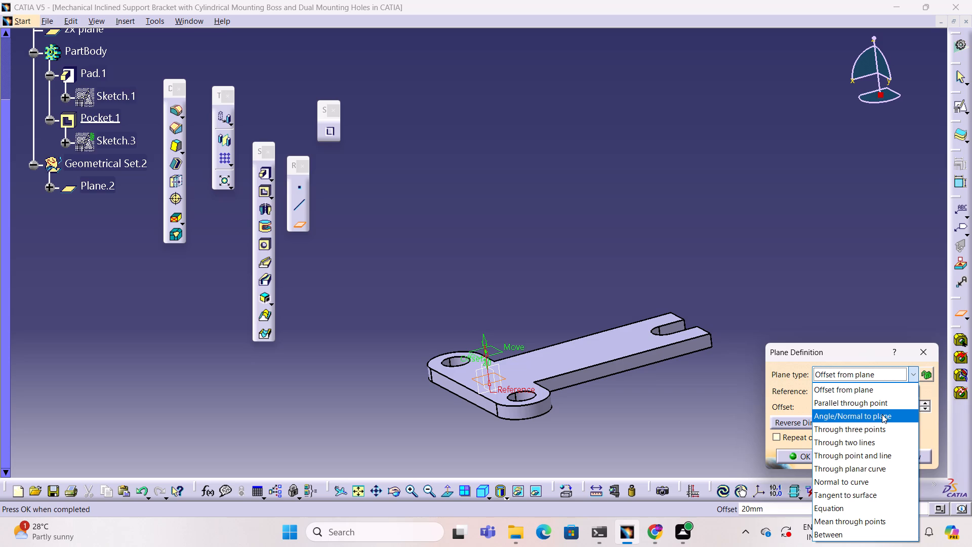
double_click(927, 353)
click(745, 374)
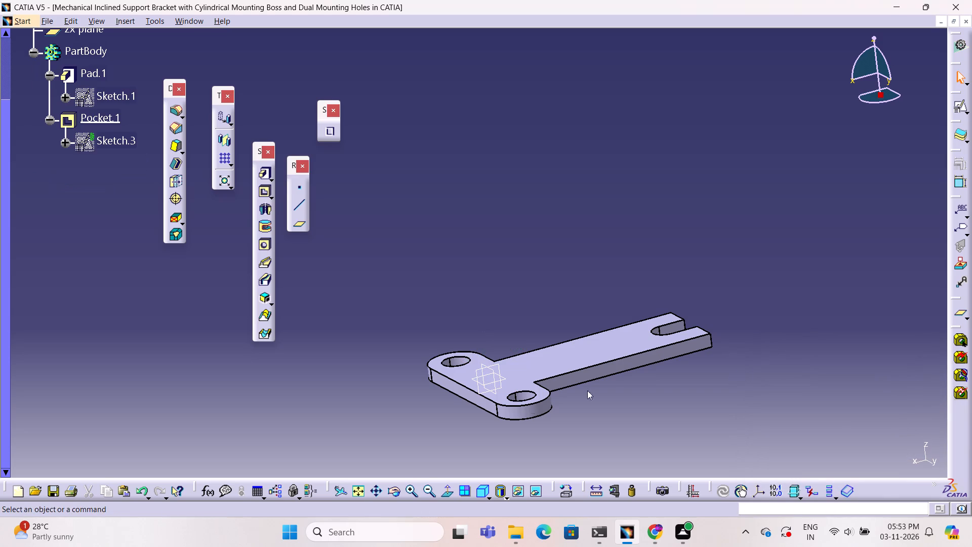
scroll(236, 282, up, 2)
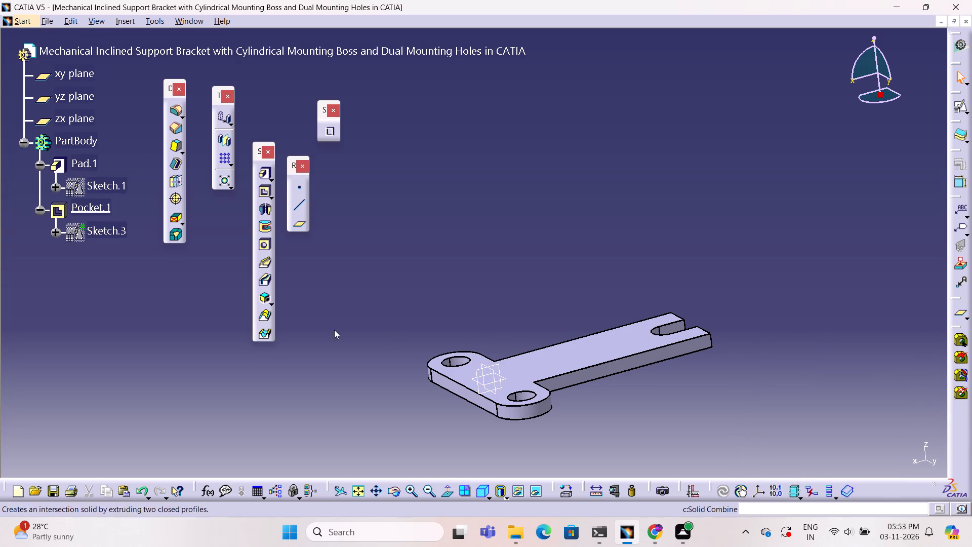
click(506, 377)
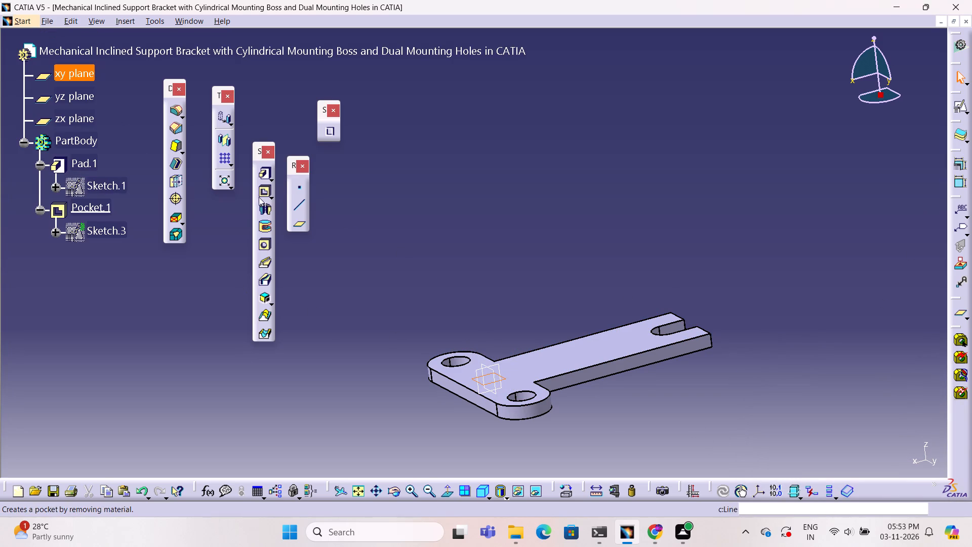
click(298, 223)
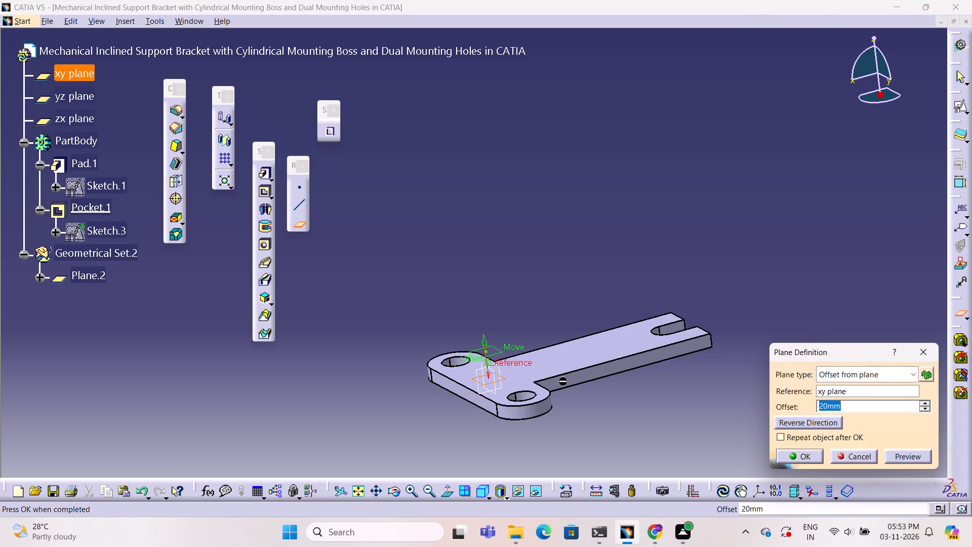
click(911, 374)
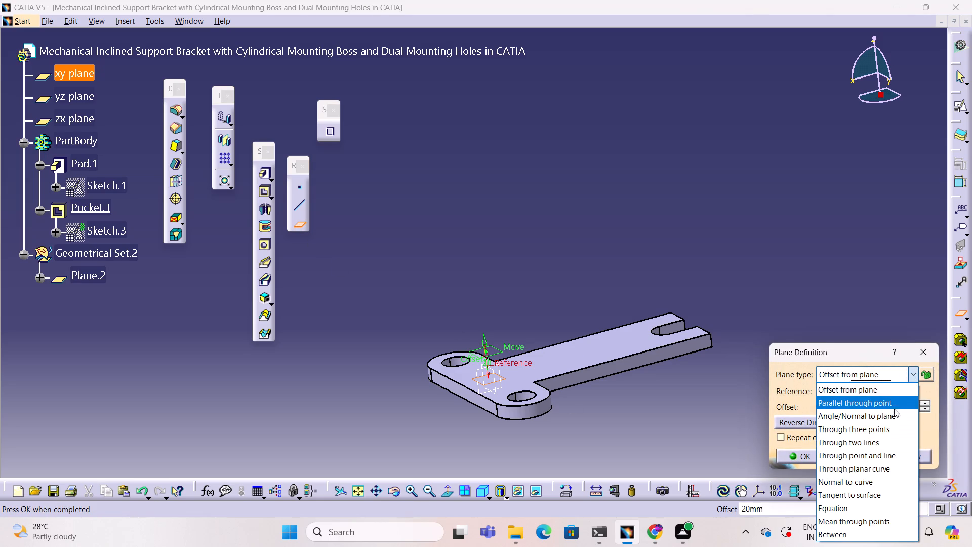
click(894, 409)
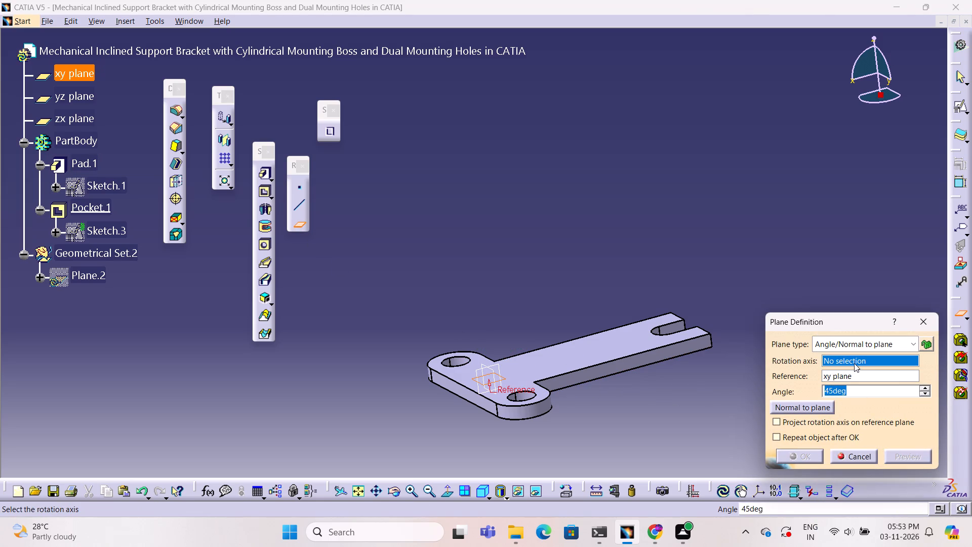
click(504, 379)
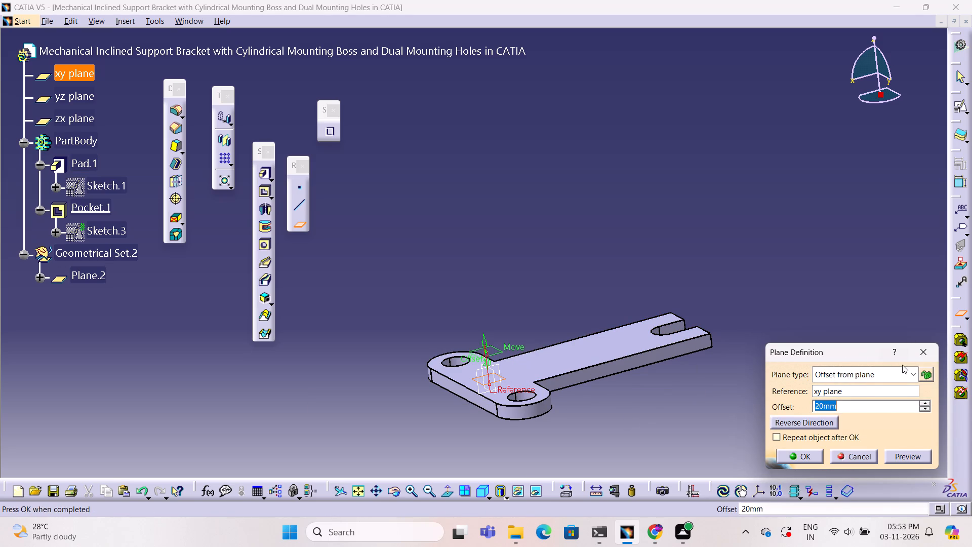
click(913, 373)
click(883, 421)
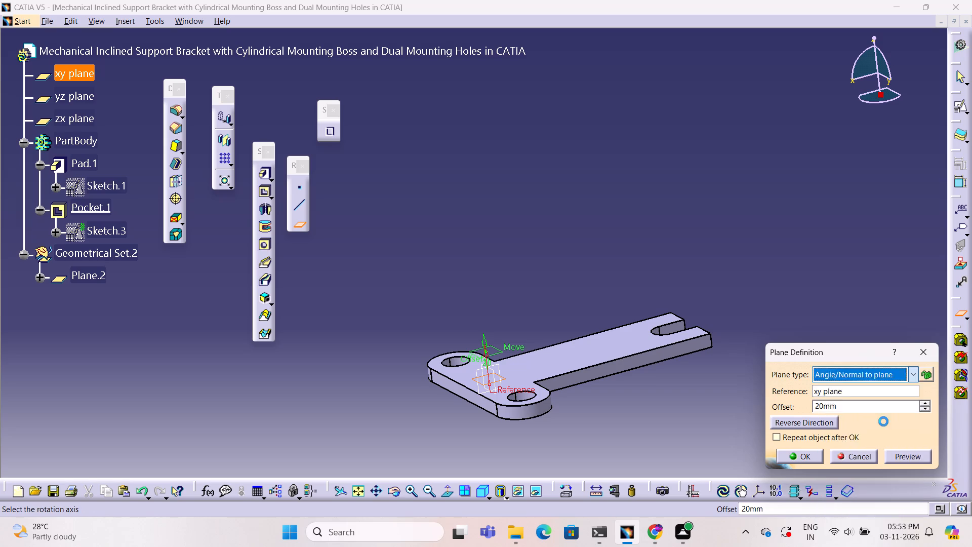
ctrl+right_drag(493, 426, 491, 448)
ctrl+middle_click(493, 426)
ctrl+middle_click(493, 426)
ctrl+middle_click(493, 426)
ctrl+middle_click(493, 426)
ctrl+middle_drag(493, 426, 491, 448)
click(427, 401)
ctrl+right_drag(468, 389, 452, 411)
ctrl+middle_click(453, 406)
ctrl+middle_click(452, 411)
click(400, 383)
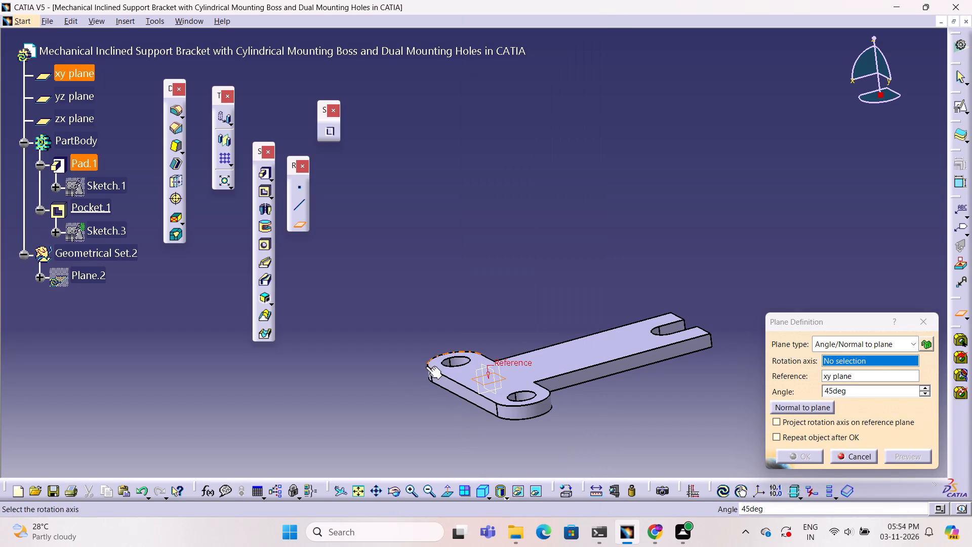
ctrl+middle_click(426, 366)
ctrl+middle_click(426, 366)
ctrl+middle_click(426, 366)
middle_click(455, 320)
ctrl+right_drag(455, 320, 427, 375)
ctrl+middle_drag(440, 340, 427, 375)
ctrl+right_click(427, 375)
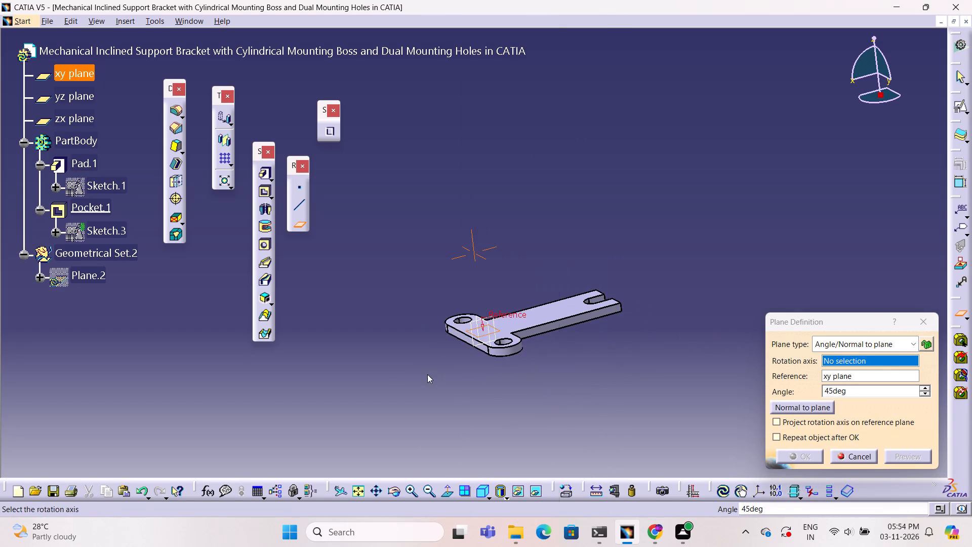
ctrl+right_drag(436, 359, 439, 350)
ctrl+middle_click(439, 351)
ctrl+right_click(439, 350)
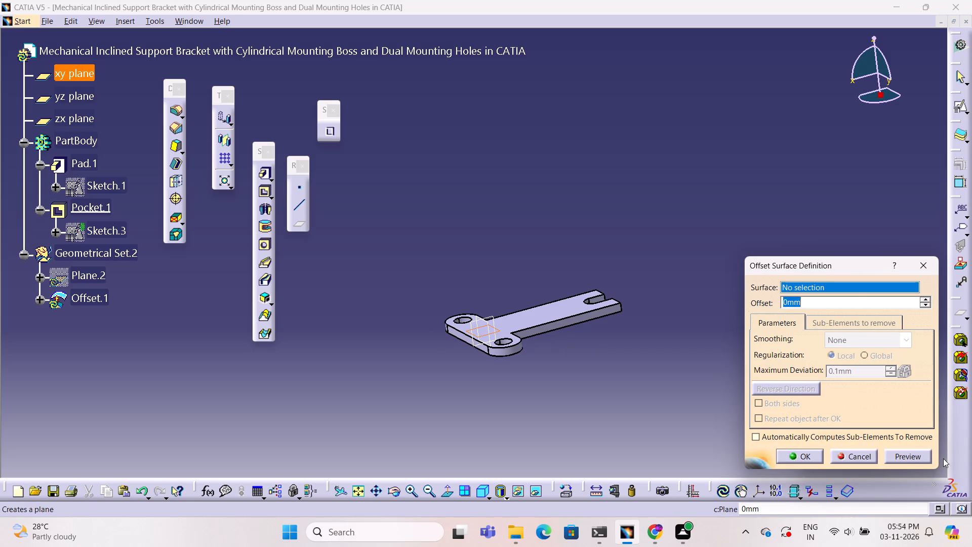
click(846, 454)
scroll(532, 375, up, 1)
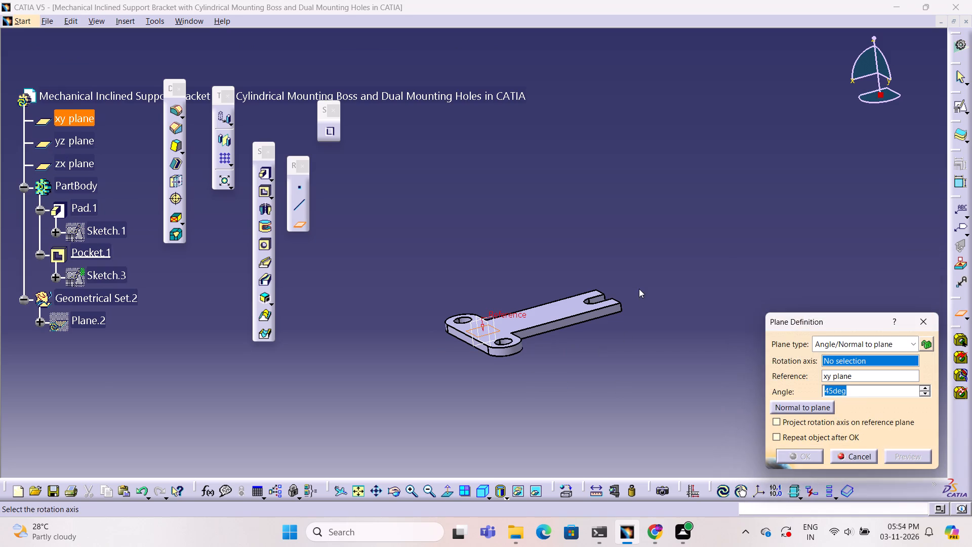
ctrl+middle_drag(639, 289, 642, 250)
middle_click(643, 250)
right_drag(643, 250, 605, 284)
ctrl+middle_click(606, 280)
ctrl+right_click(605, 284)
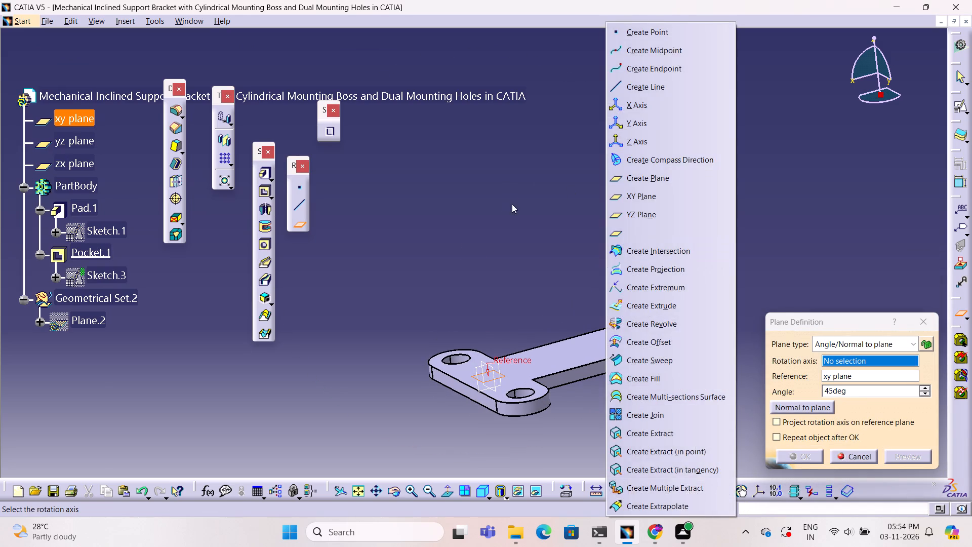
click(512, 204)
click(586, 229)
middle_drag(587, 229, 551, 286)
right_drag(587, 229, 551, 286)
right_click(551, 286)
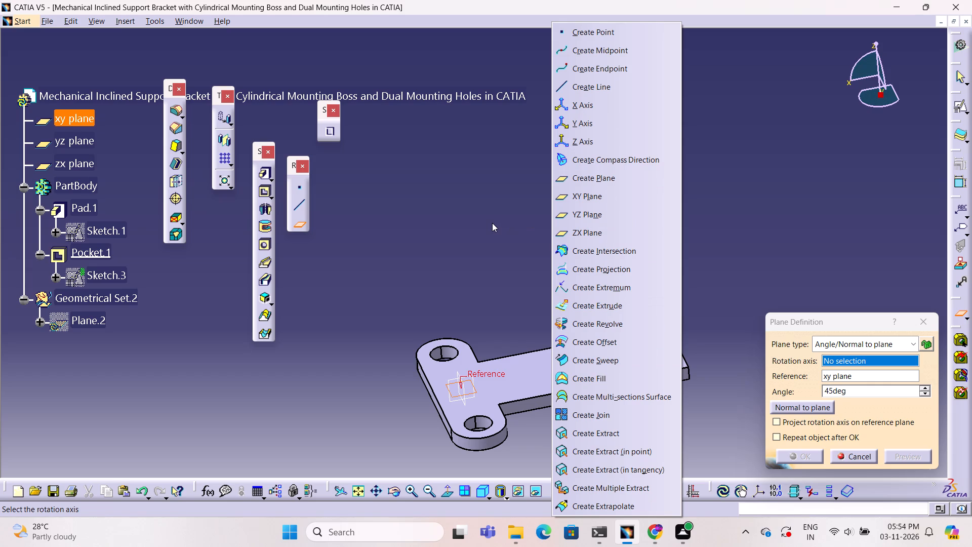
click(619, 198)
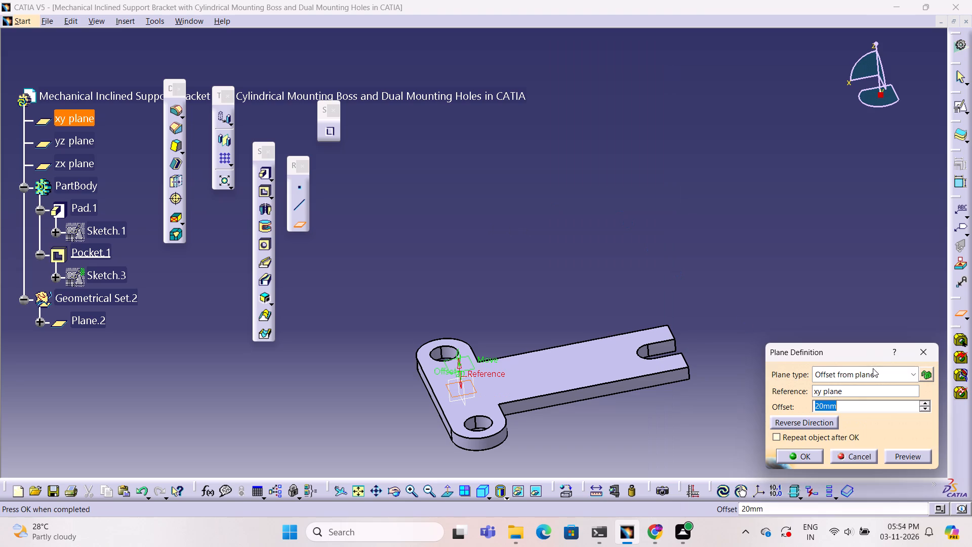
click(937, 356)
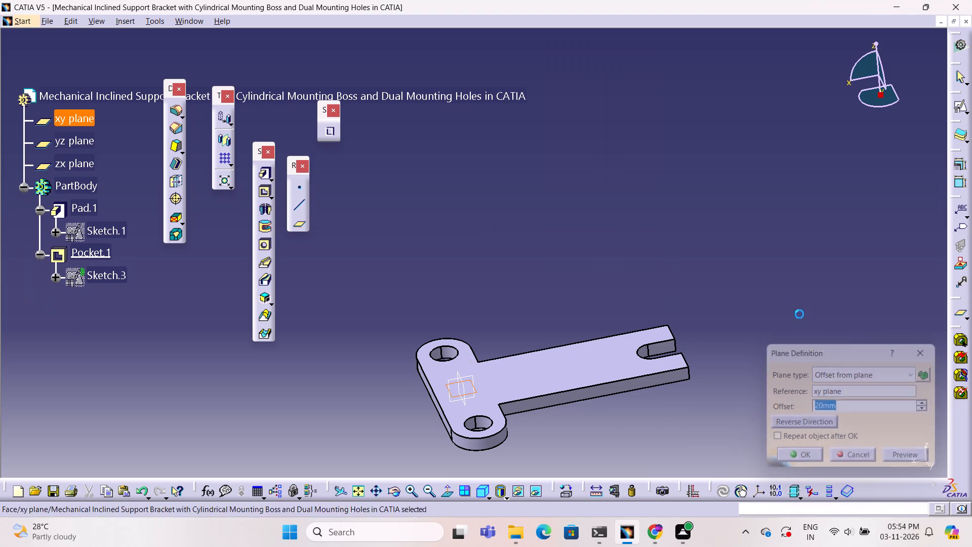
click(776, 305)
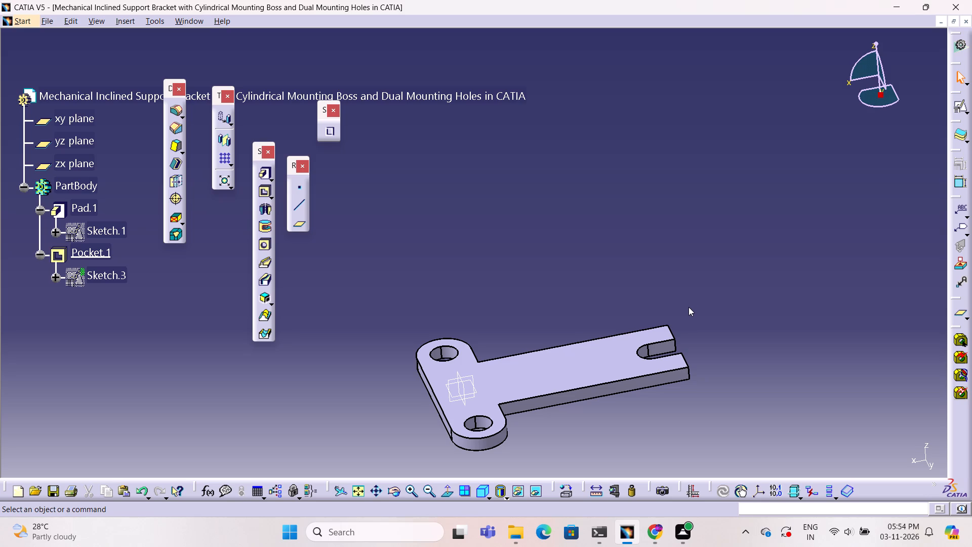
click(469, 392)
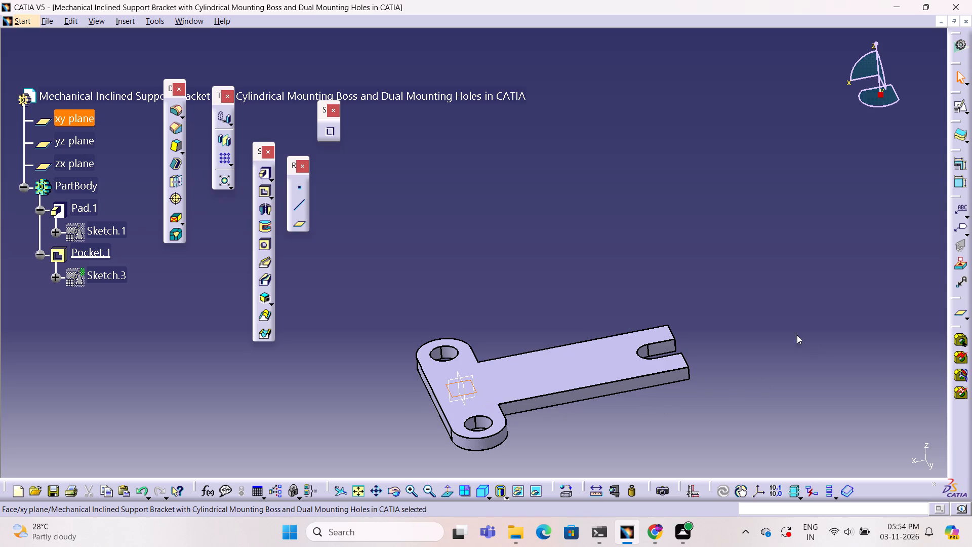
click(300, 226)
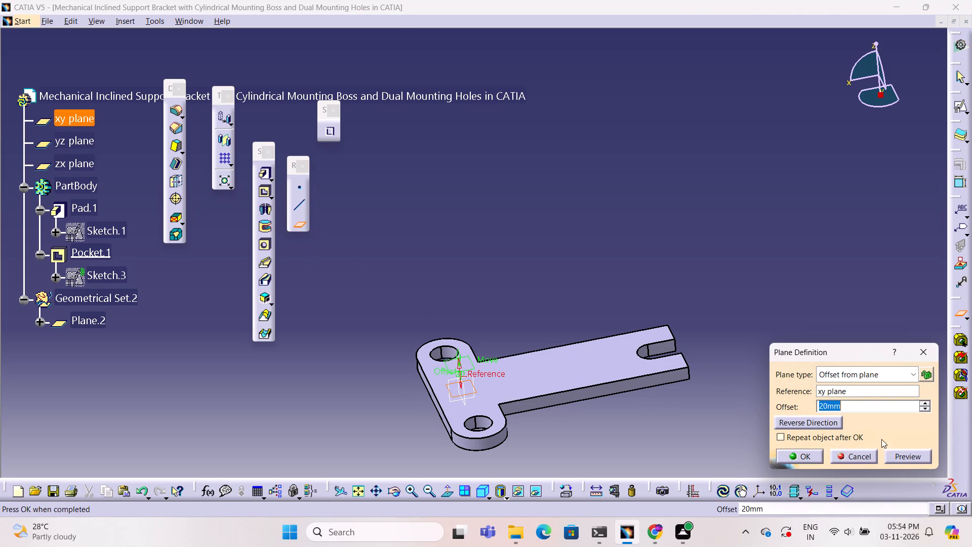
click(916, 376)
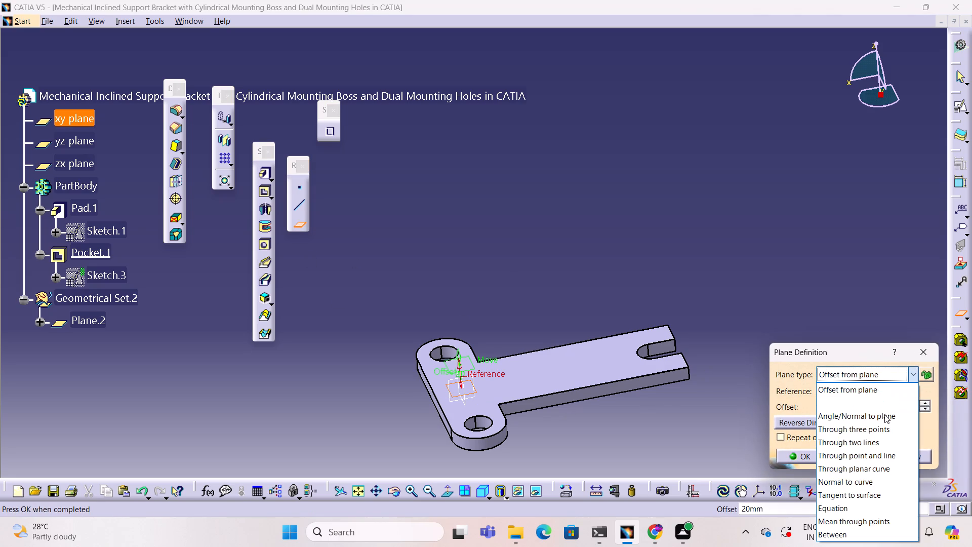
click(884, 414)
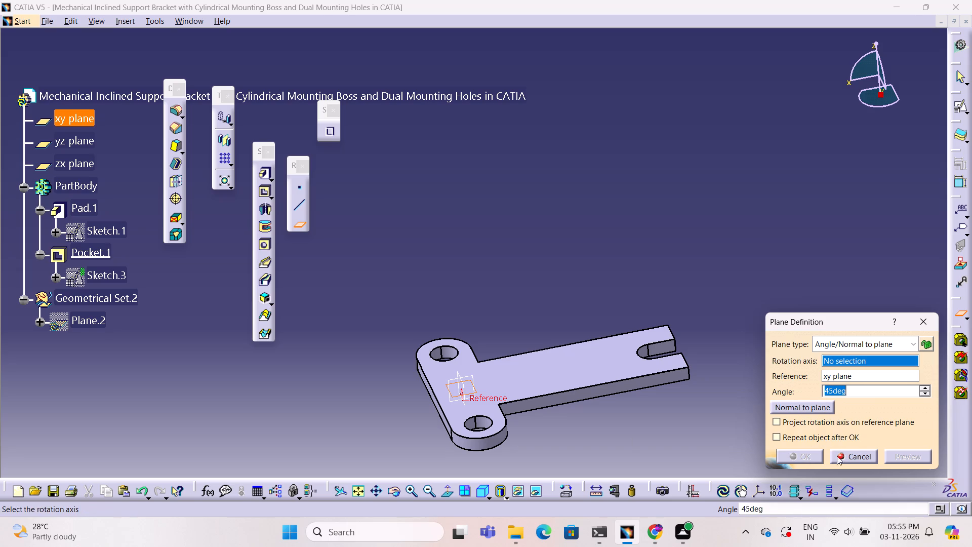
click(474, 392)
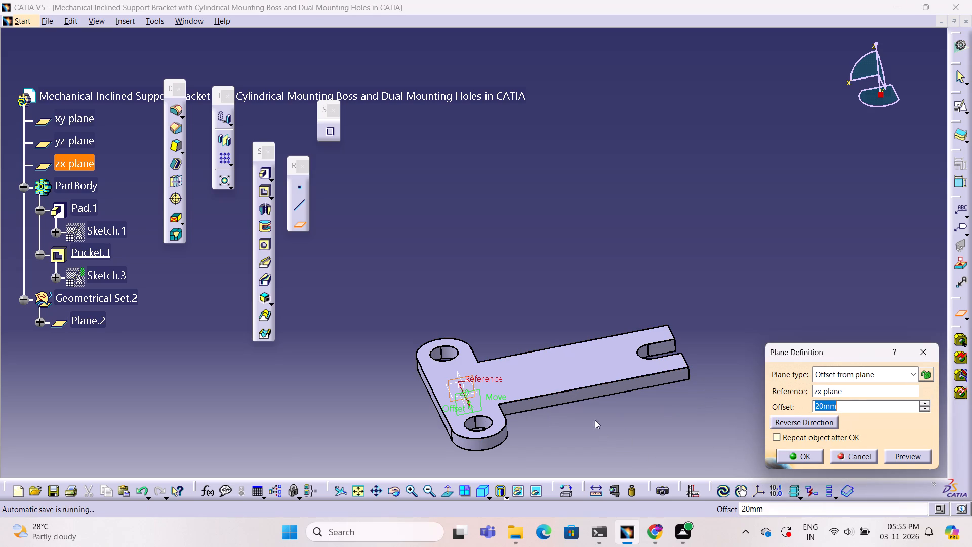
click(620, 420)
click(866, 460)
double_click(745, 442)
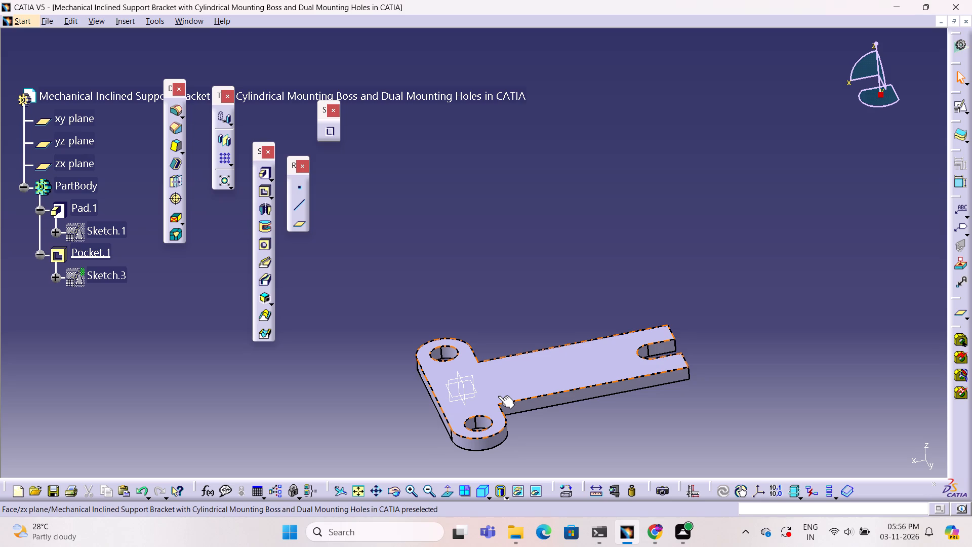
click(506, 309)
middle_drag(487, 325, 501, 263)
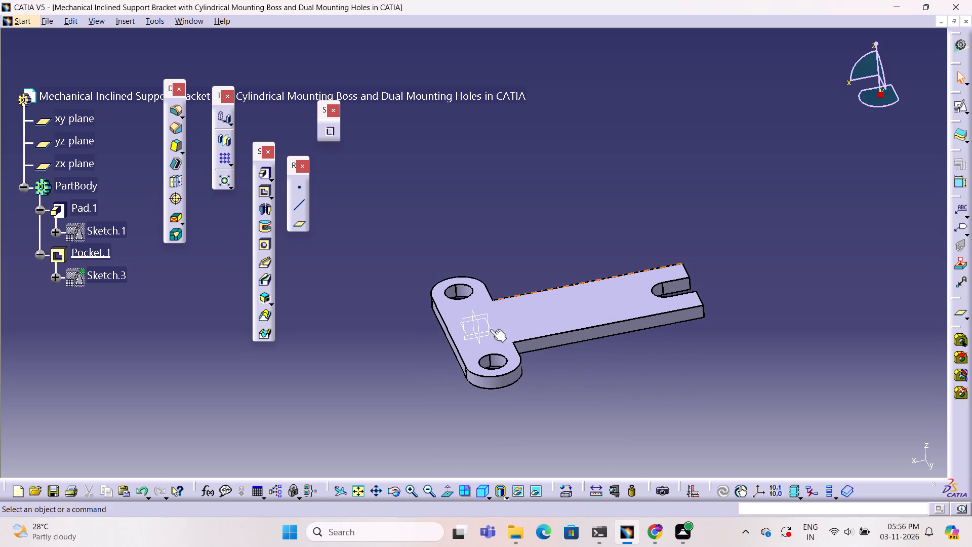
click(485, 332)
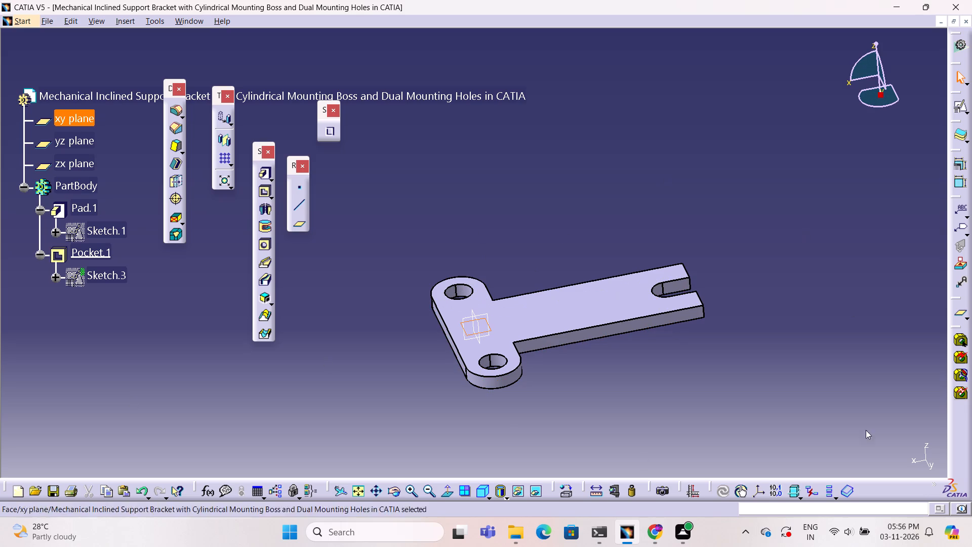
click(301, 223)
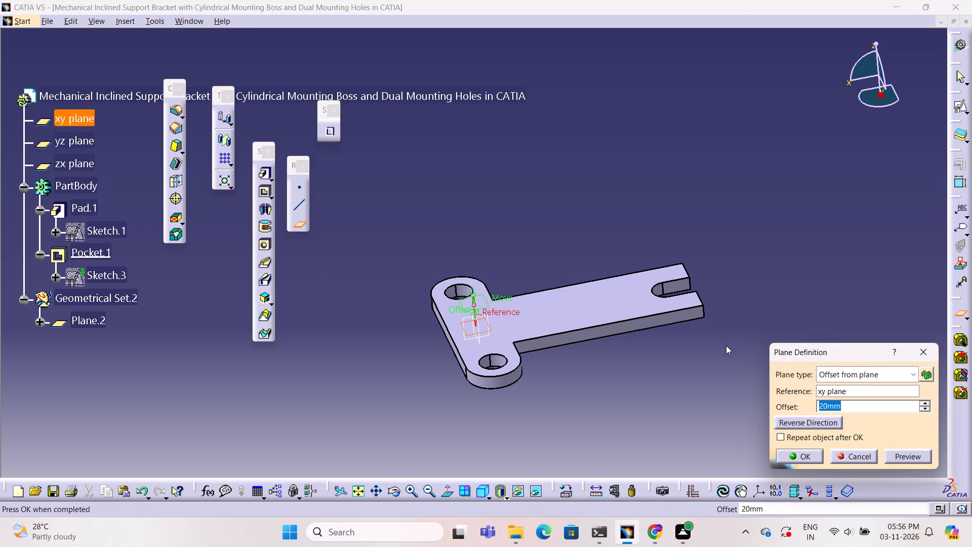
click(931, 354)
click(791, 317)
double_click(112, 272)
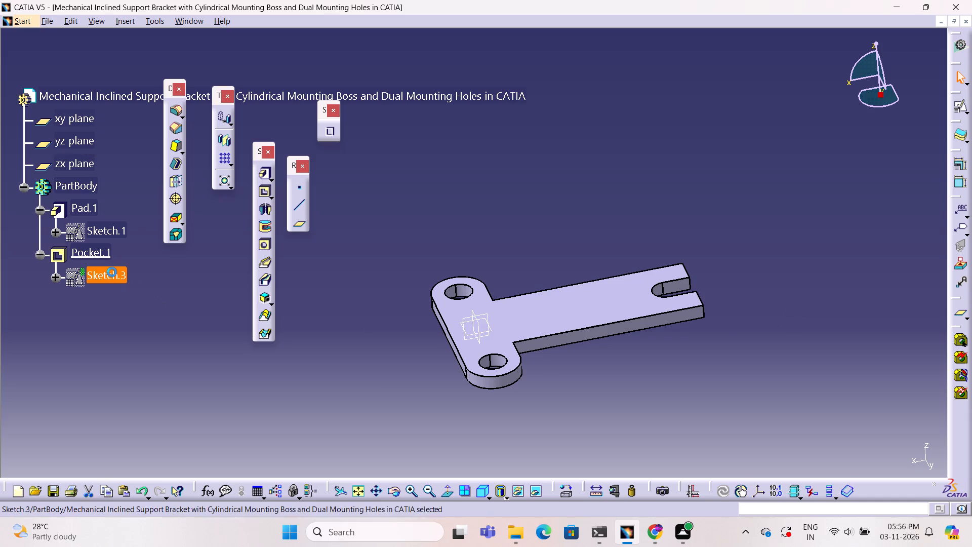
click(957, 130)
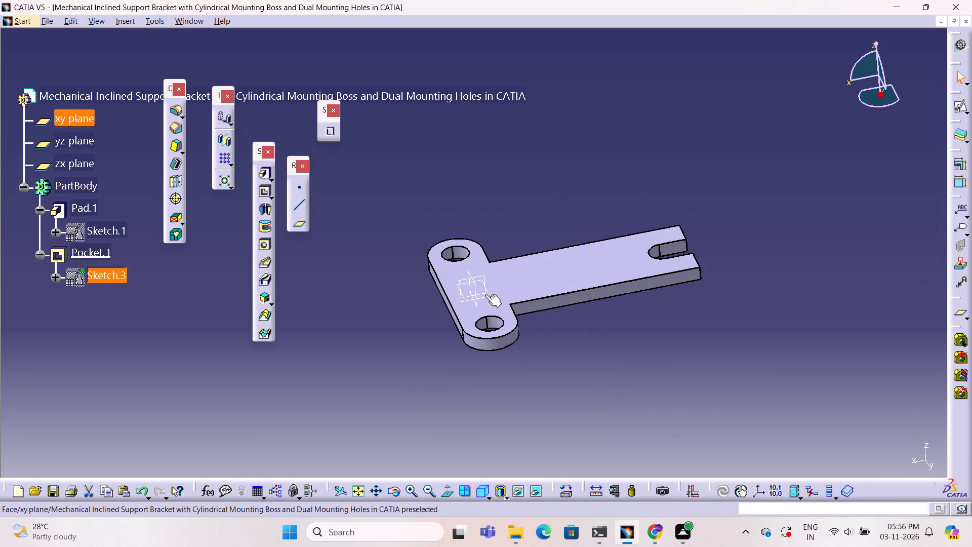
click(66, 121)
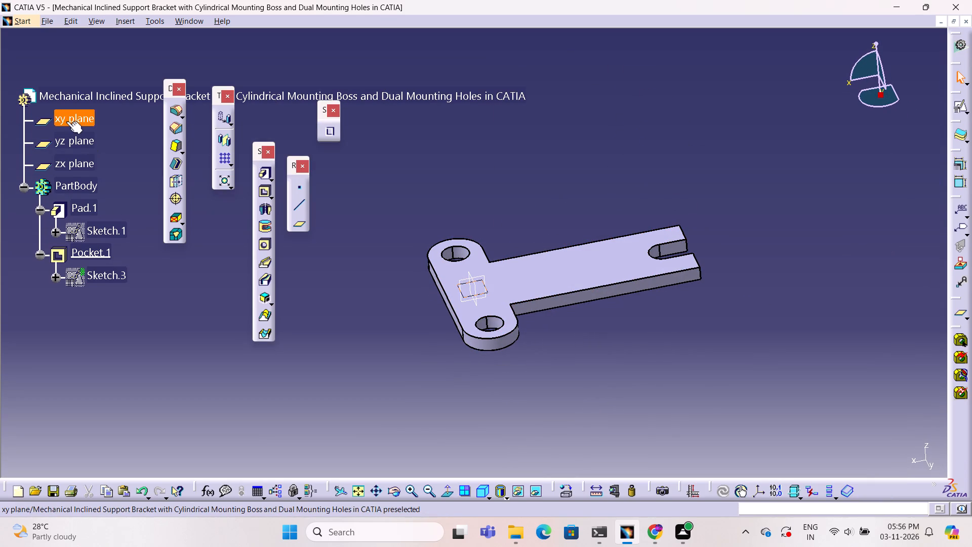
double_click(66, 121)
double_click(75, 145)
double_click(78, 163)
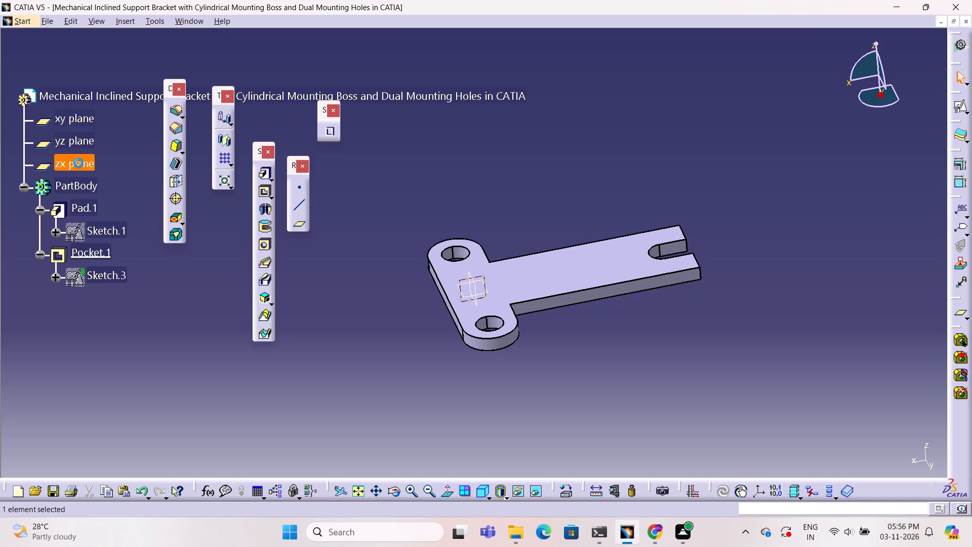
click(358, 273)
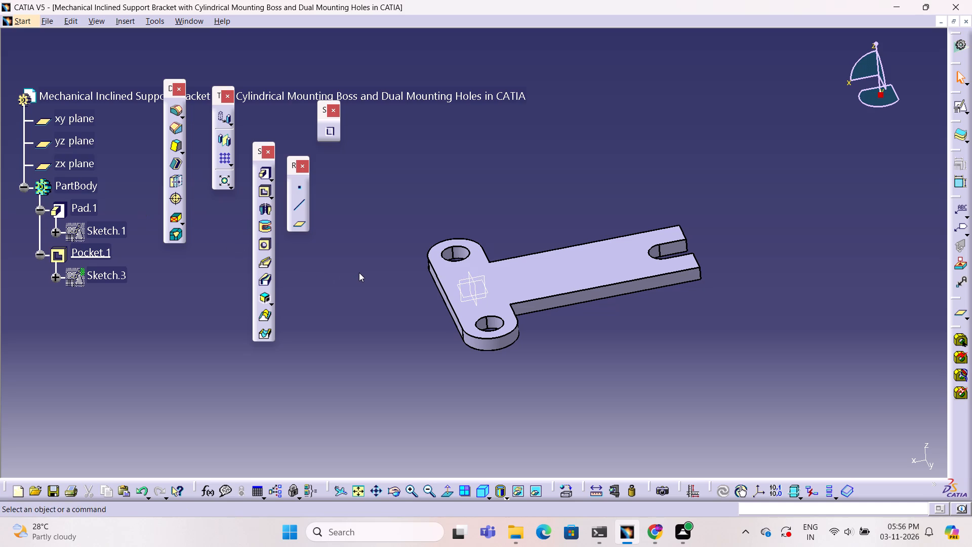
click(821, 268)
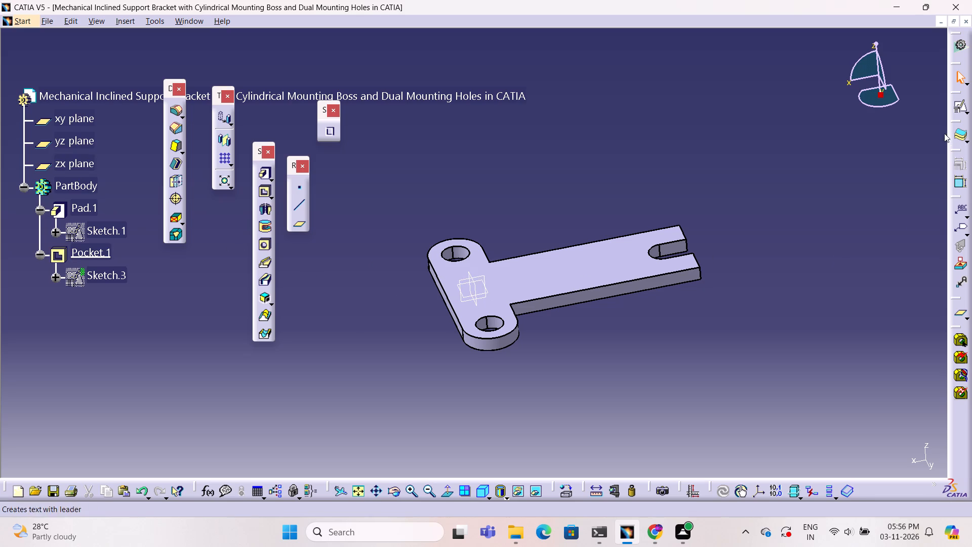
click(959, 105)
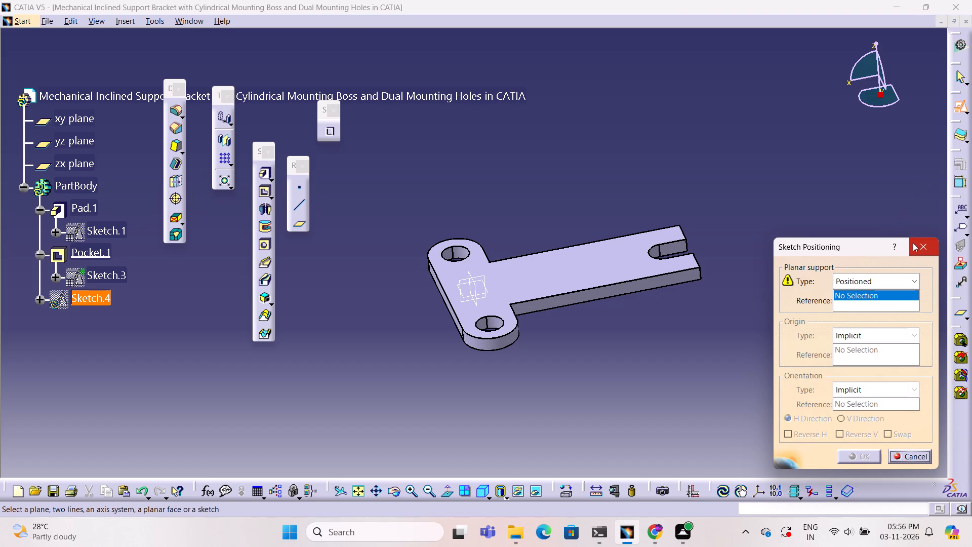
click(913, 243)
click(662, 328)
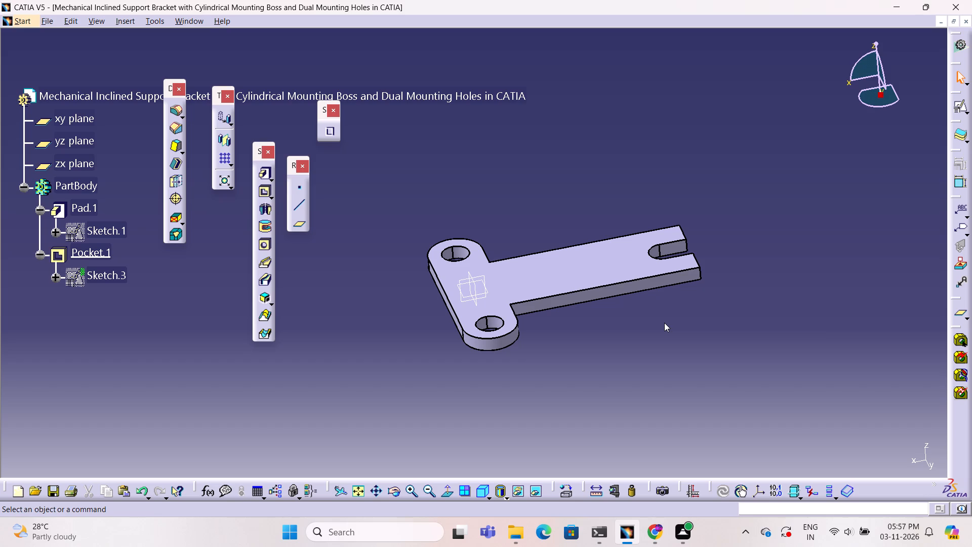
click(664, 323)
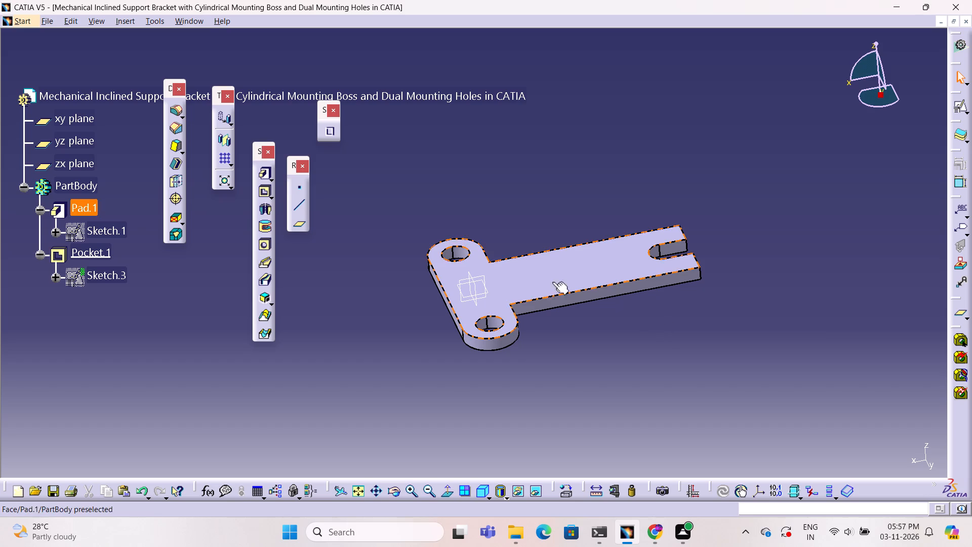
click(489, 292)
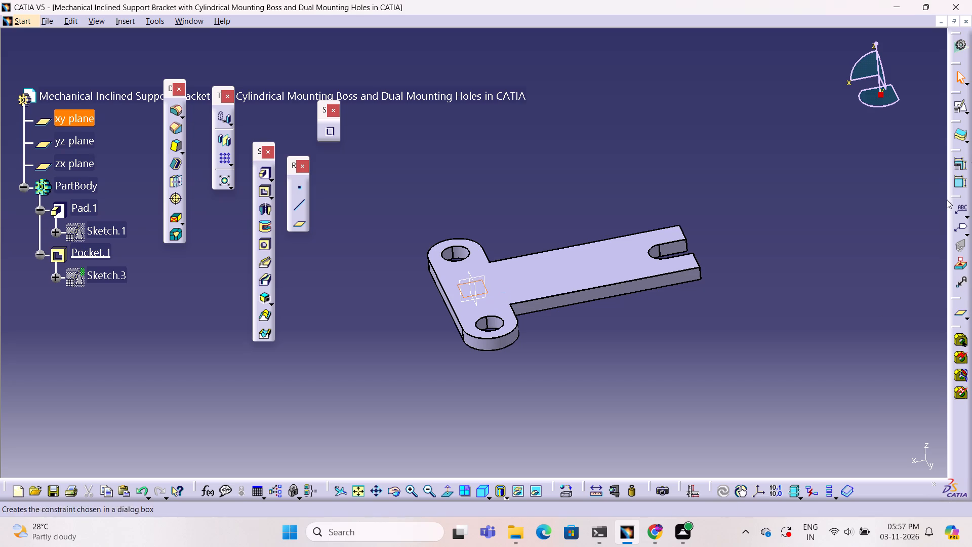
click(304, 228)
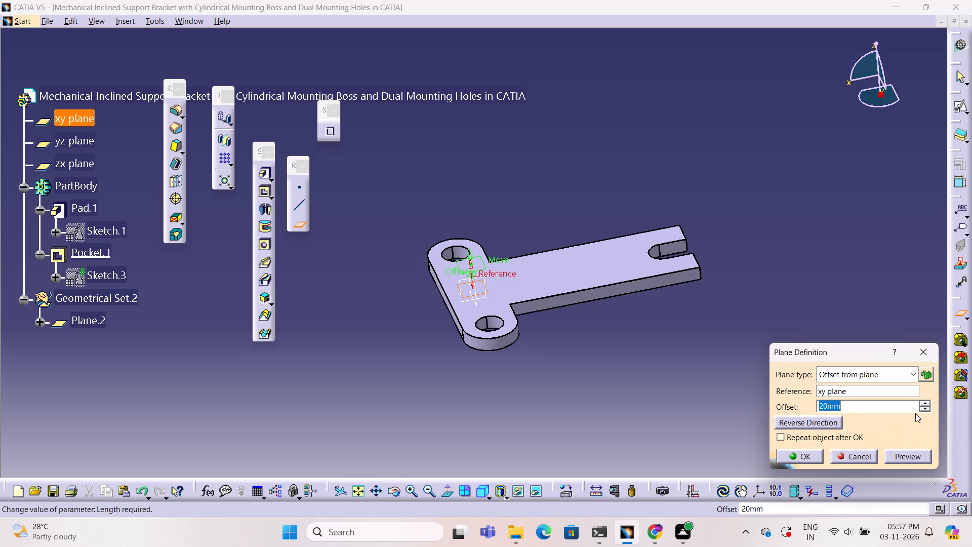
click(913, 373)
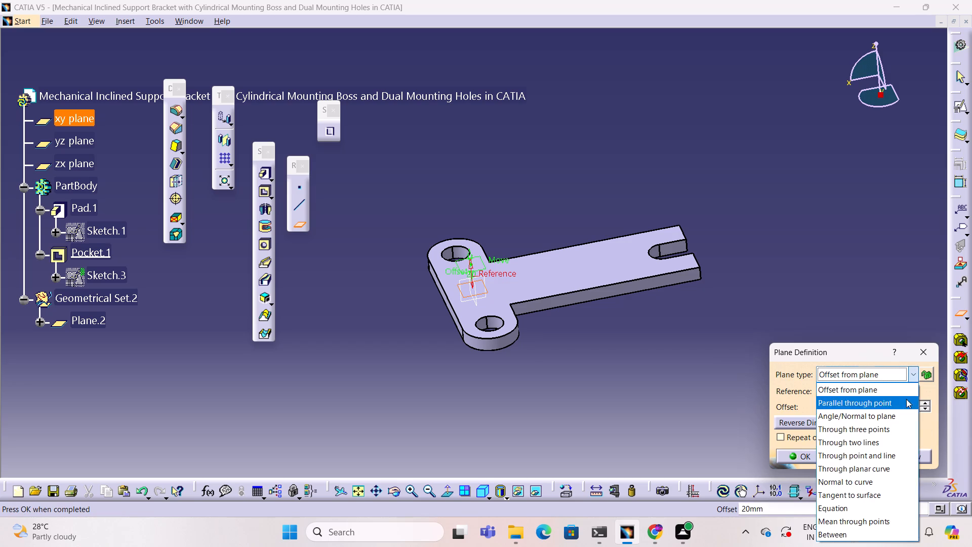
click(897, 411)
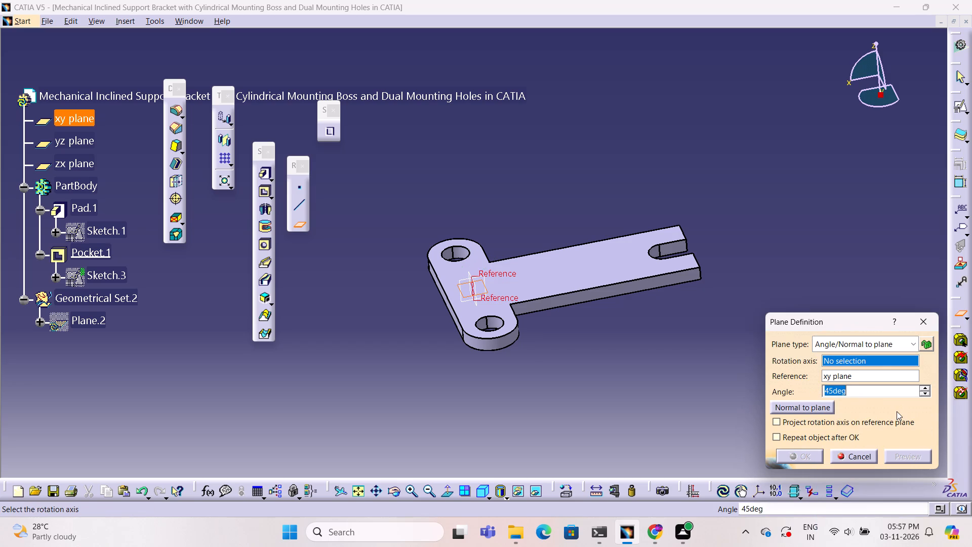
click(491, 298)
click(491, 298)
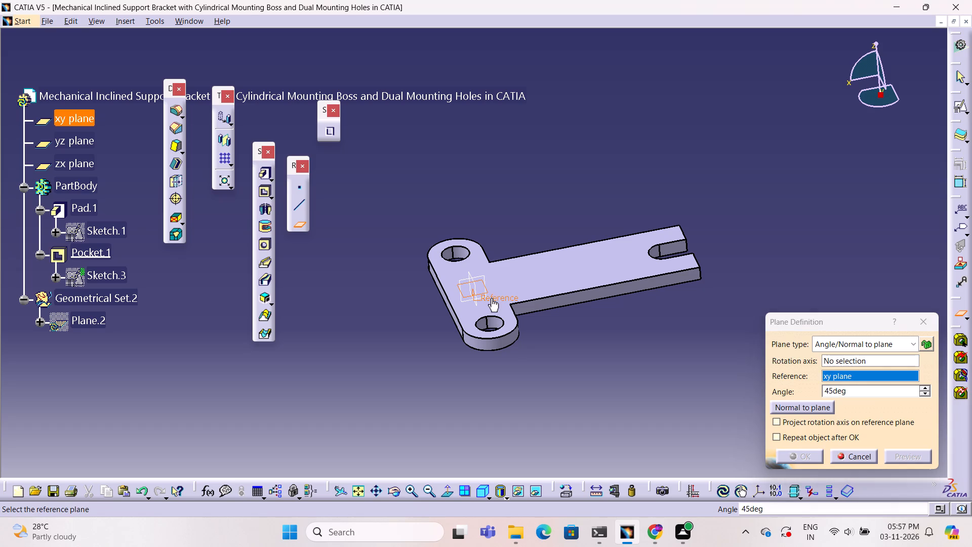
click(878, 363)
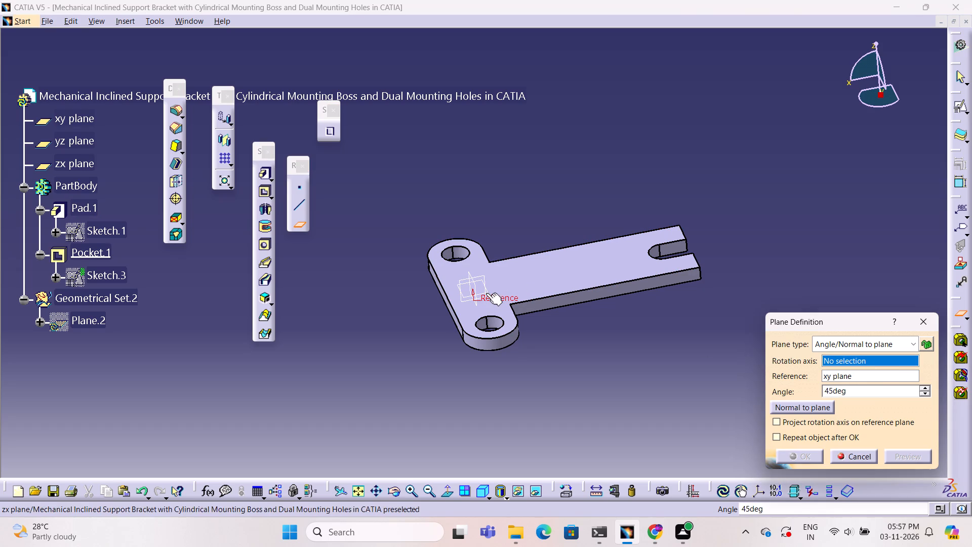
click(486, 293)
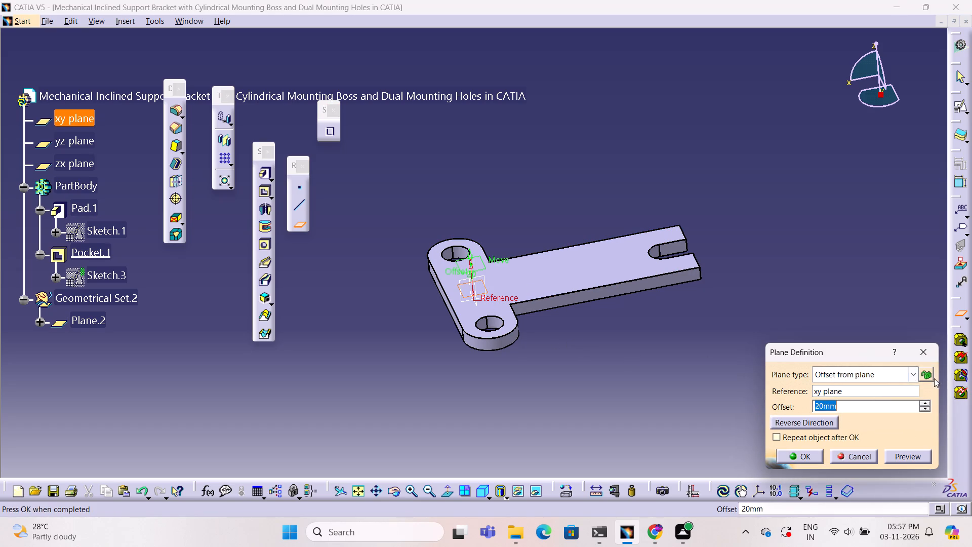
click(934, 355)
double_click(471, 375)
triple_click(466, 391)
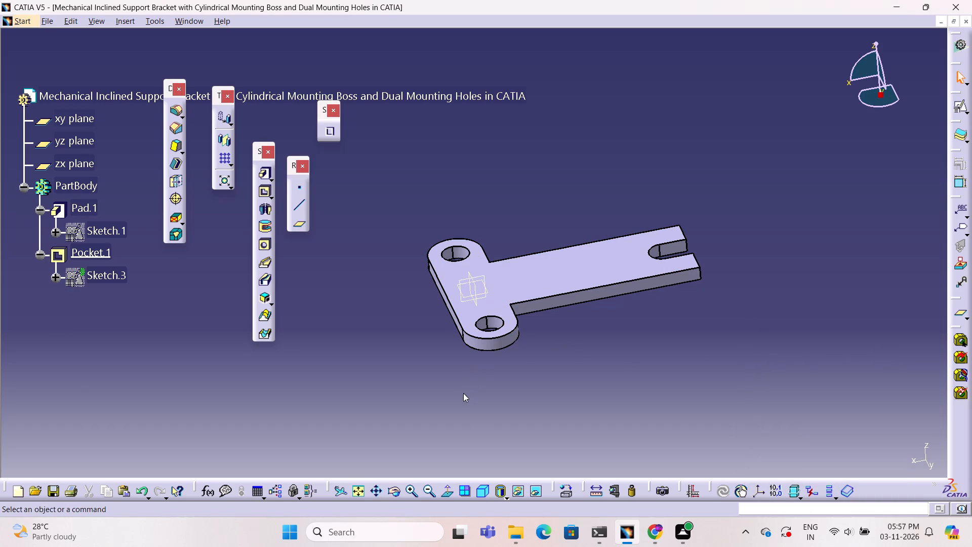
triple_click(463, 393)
Create a reference plane at 45 degrees to the xy plane, using the straight outer top edge of the base as rotation axis.
scroll(322, 328, up, 1)
scroll(322, 328, down, 2)
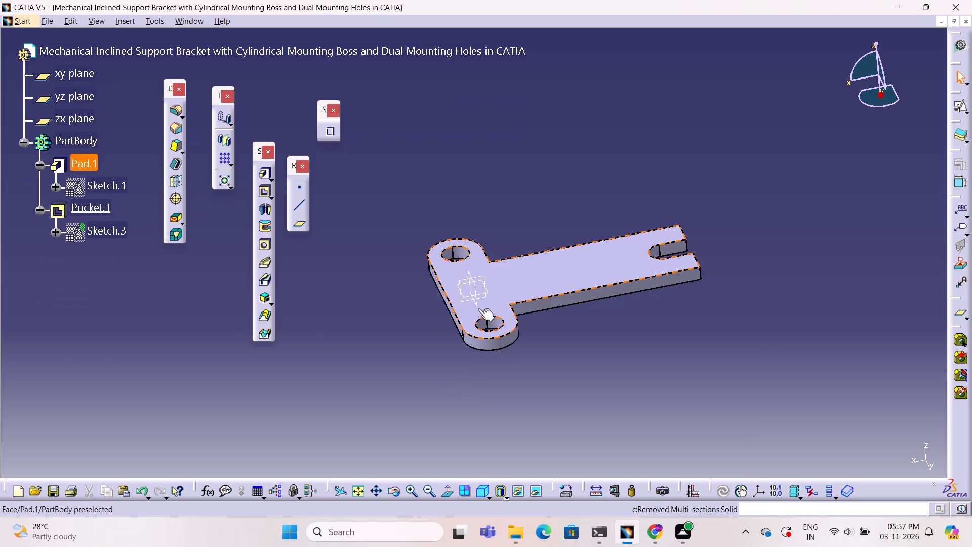
click(489, 290)
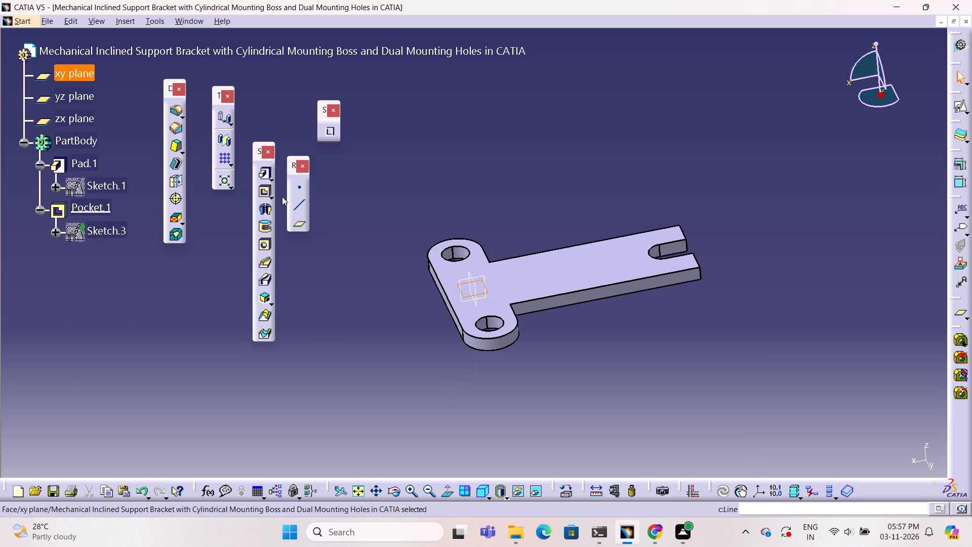
double_click(299, 226)
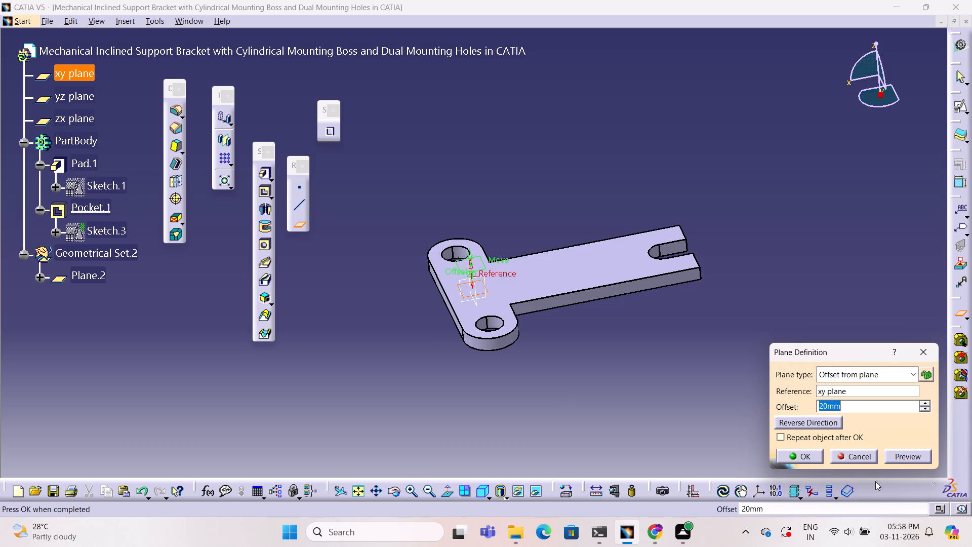
click(889, 377)
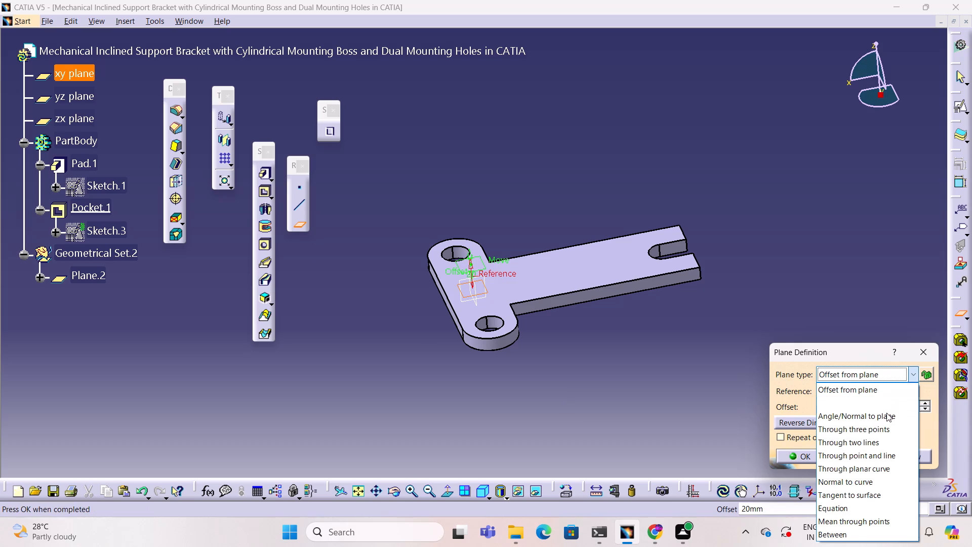
click(885, 414)
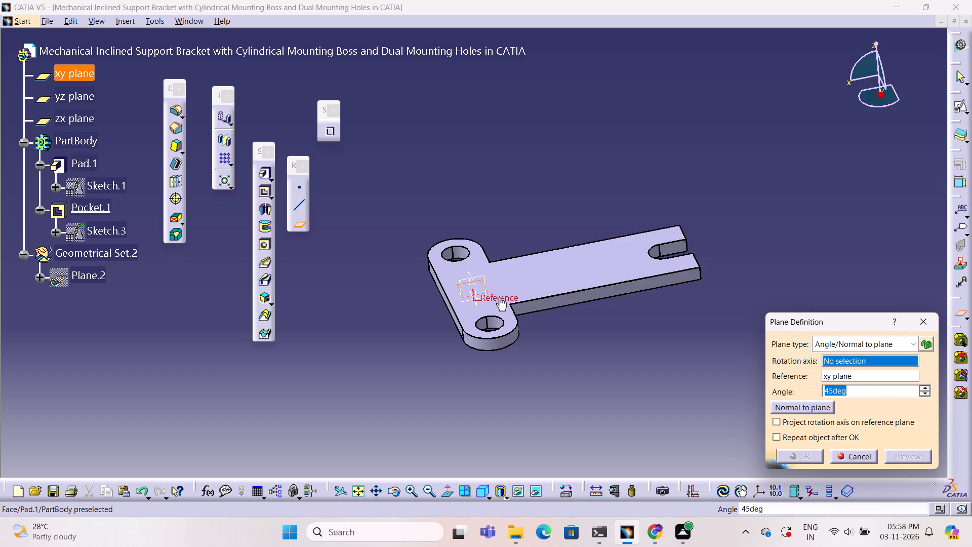
click(447, 299)
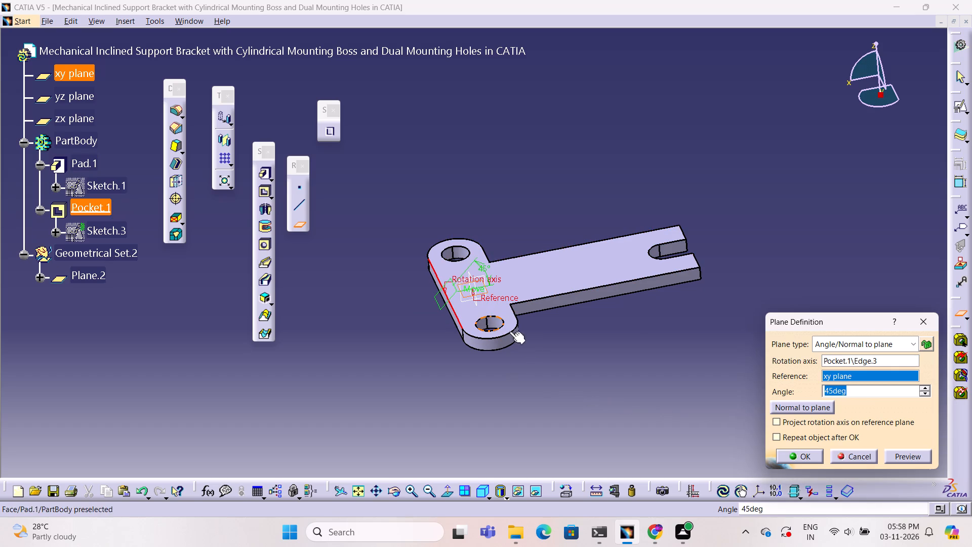
ctrl+middle_drag(566, 372, 571, 350)
ctrl+middle_drag(571, 347, 574, 329)
ctrl+middle_drag(574, 328, 592, 279)
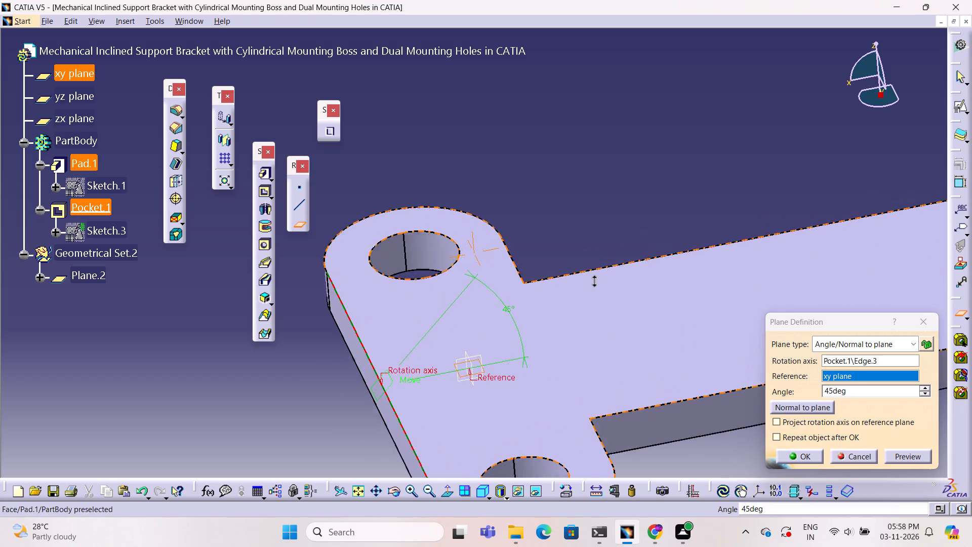
ctrl+click(593, 271)
ctrl+middle_drag(592, 279, 593, 273)
ctrl+click(595, 267)
ctrl+middle_drag(596, 266, 596, 282)
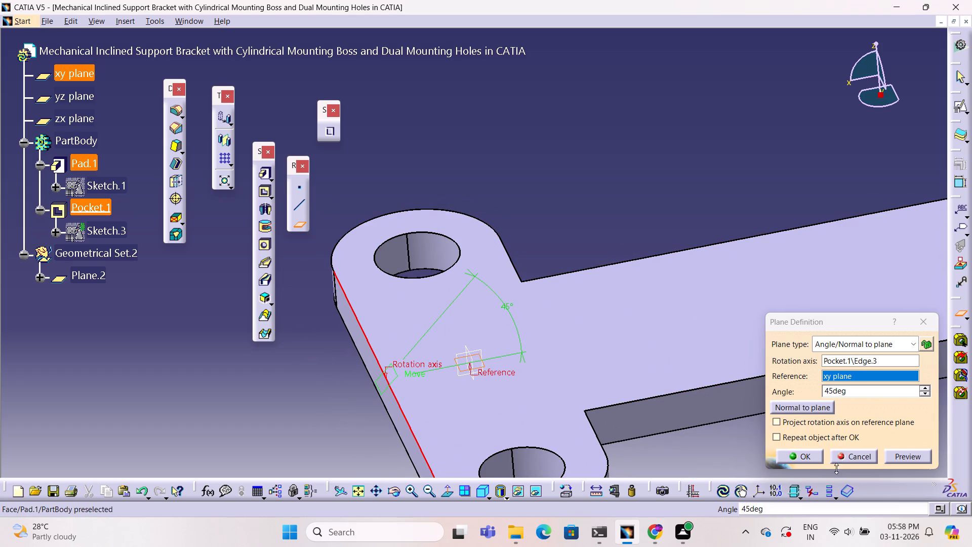
click(797, 453)
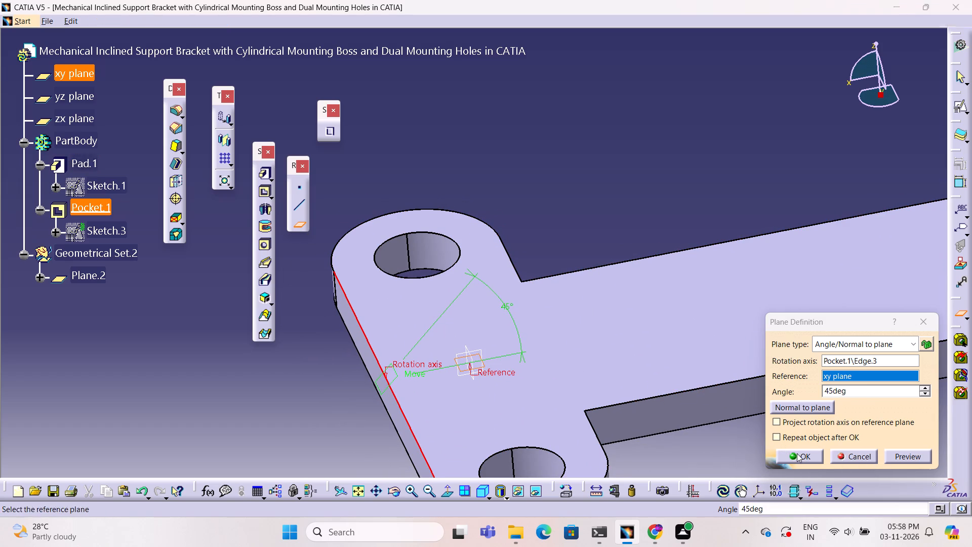
click(638, 192)
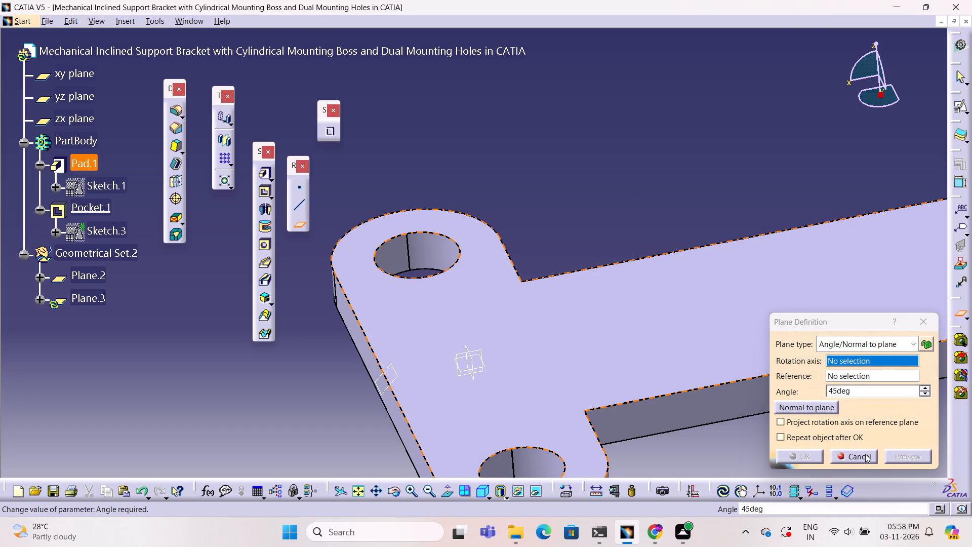
click(855, 457)
Open a positioned sketch on the 45-degree angled plane, keeping the implicit origin and orientation.
click(394, 377)
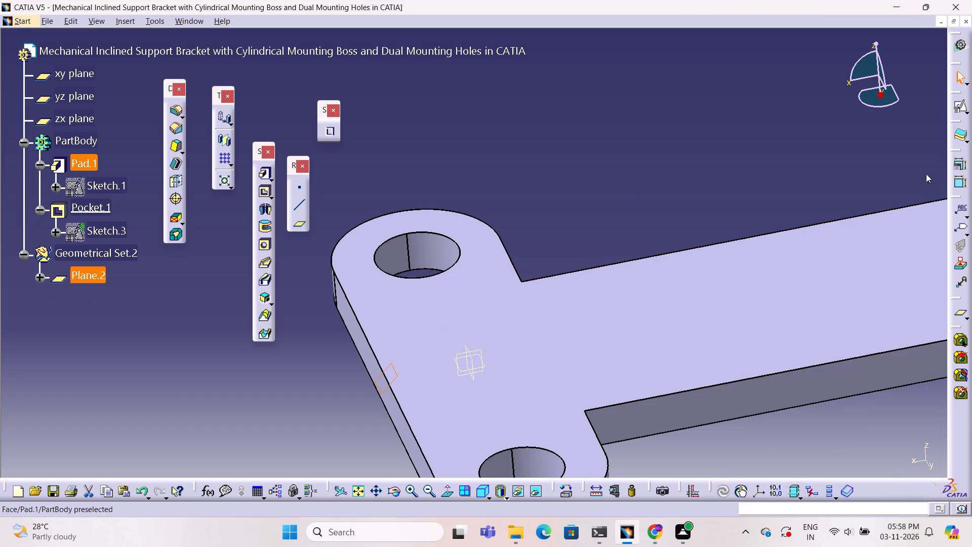
click(962, 109)
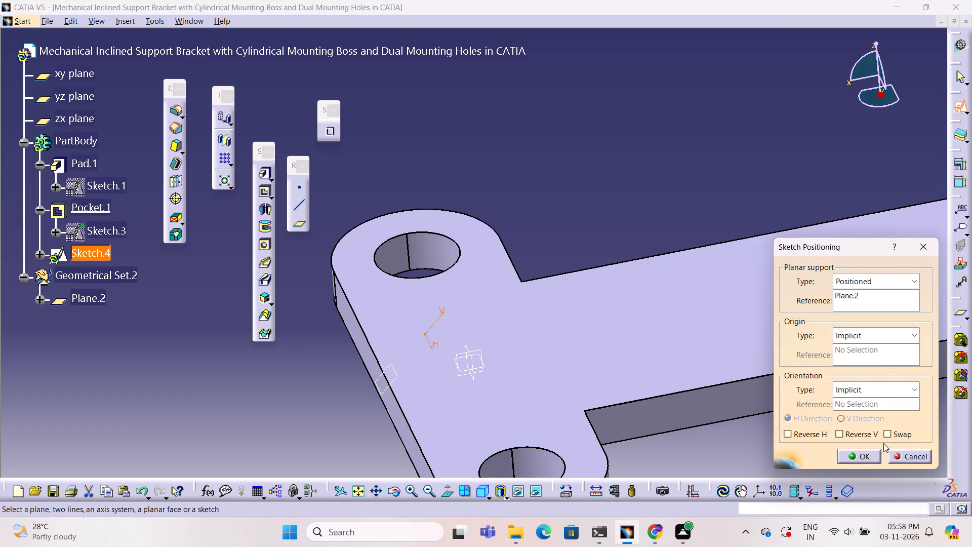
click(868, 455)
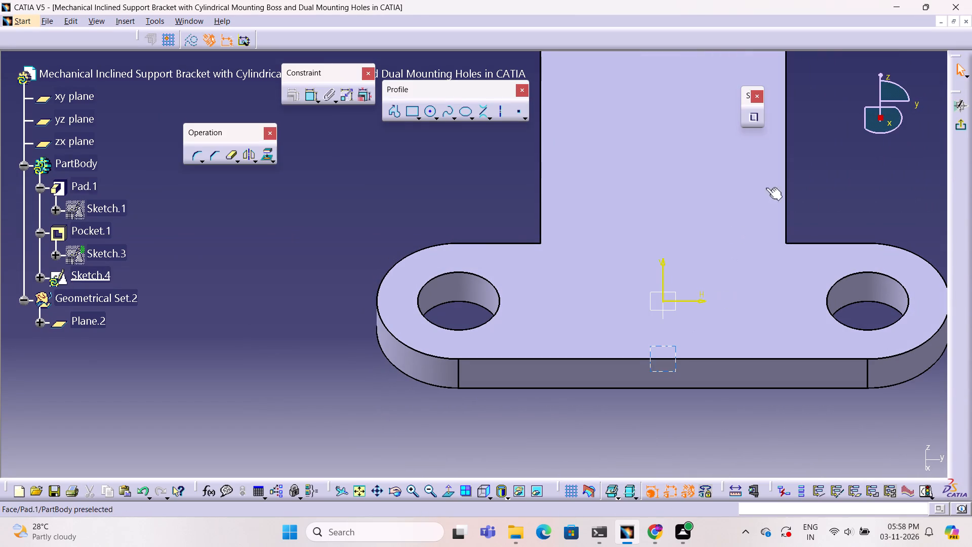
Sketch two concentric circles centred on the vertical axis about 43 mm above the origin, the inner one about 10 mm in radius.
middle_drag(814, 170, 745, 201)
middle_drag(731, 204, 719, 206)
middle_click(719, 206)
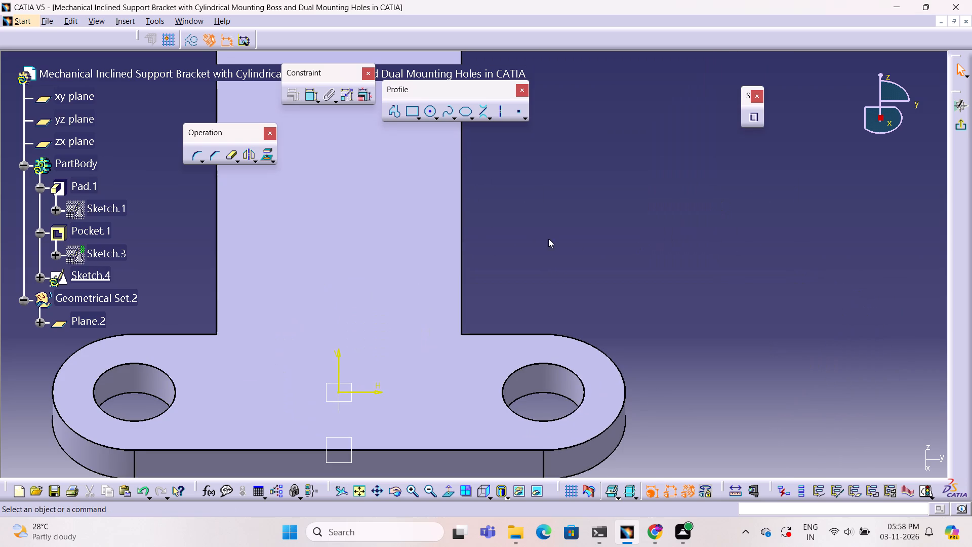
middle_drag(548, 239, 572, 225)
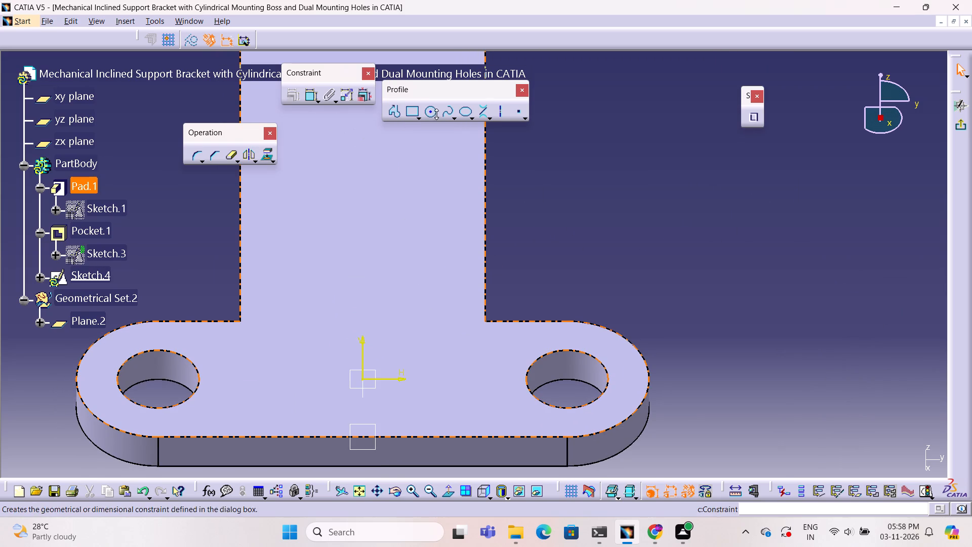
click(431, 112)
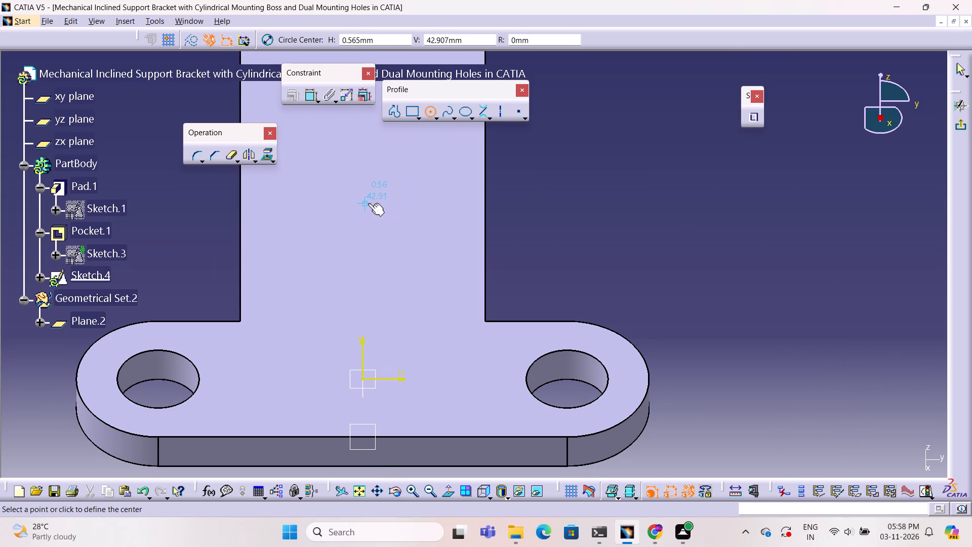
click(362, 201)
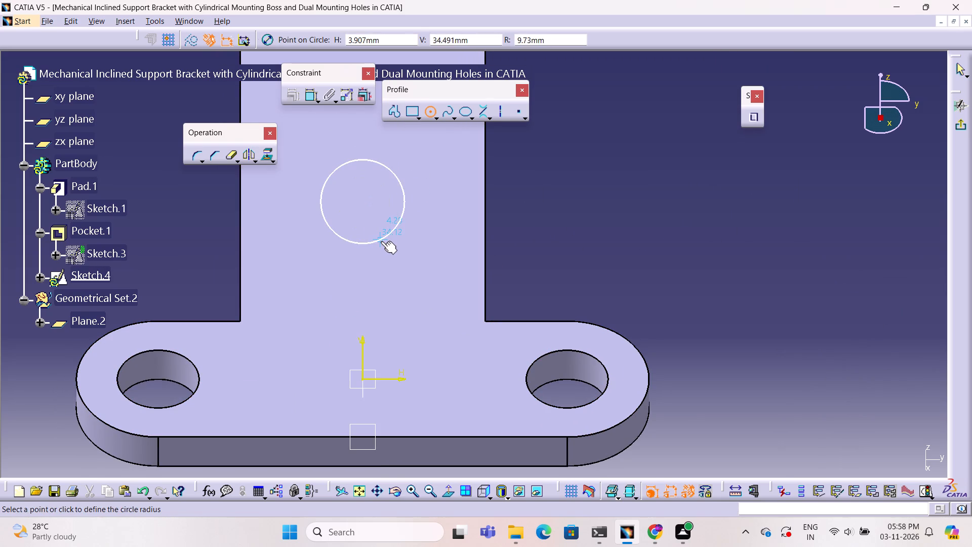
click(381, 241)
click(664, 192)
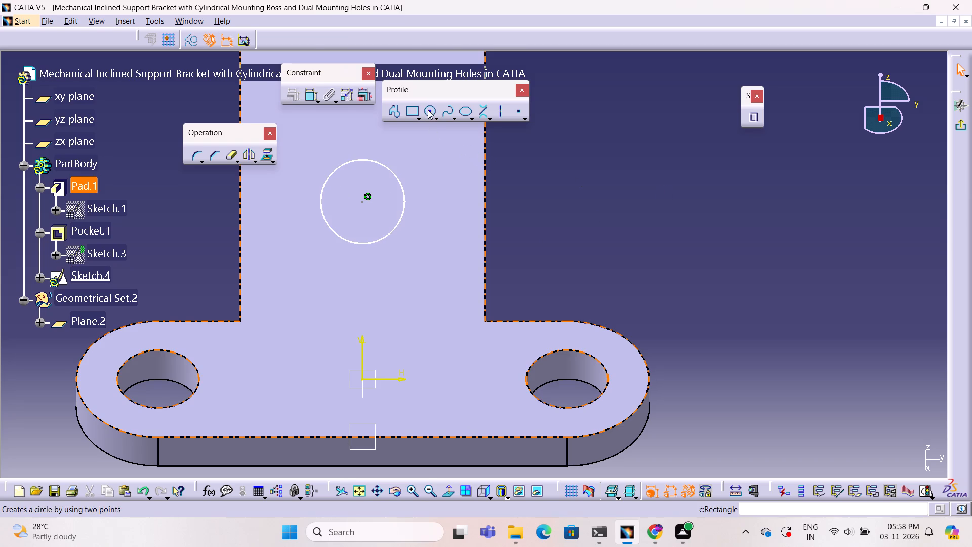
click(428, 110)
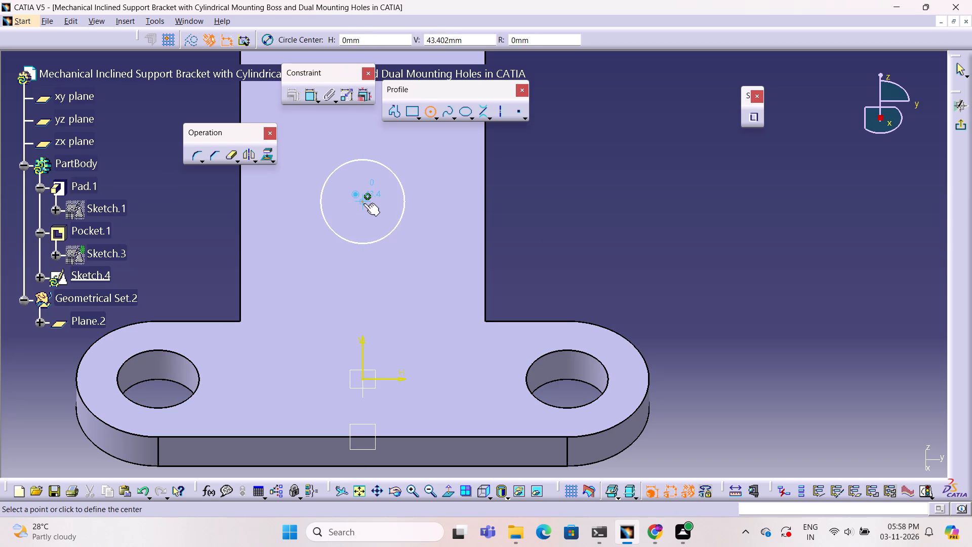
click(363, 203)
click(396, 266)
click(617, 220)
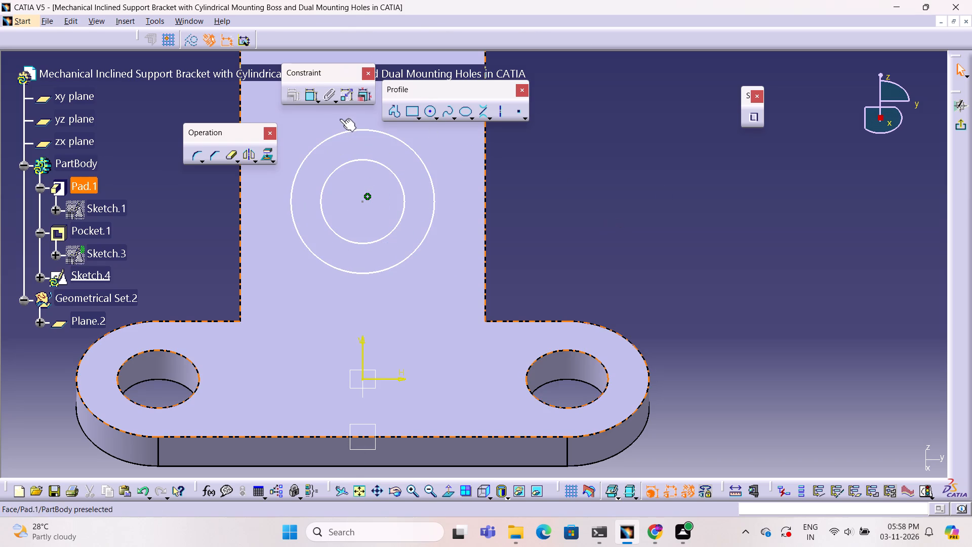
Add a radius dimension to the inner circle, placing it clear of the arm.
click(308, 98)
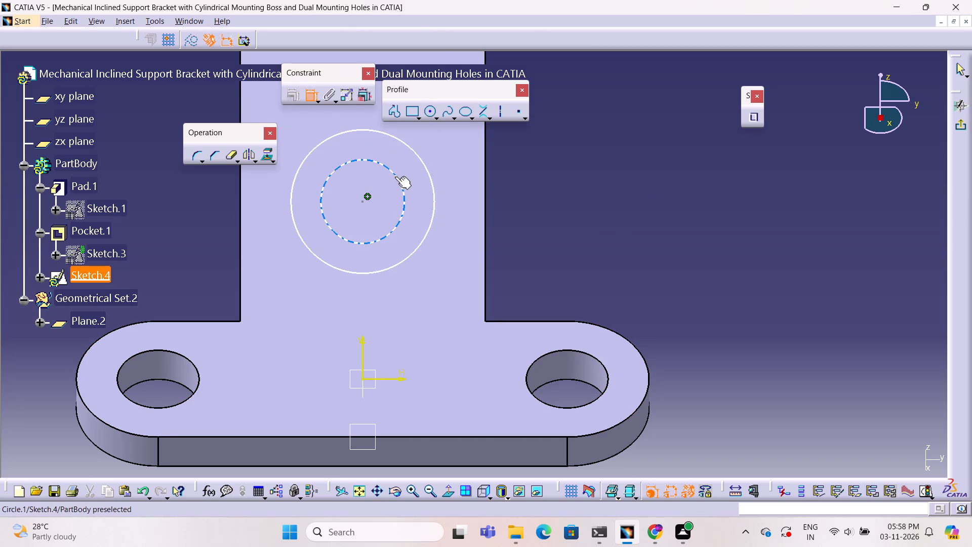
click(395, 176)
click(559, 152)
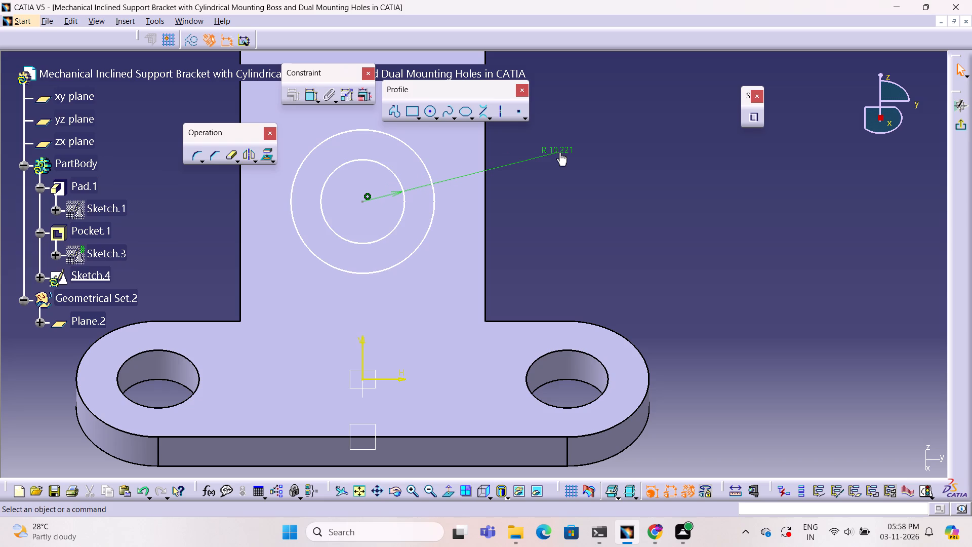
middle_drag(592, 145, 580, 396)
scroll(580, 396, up, 1)
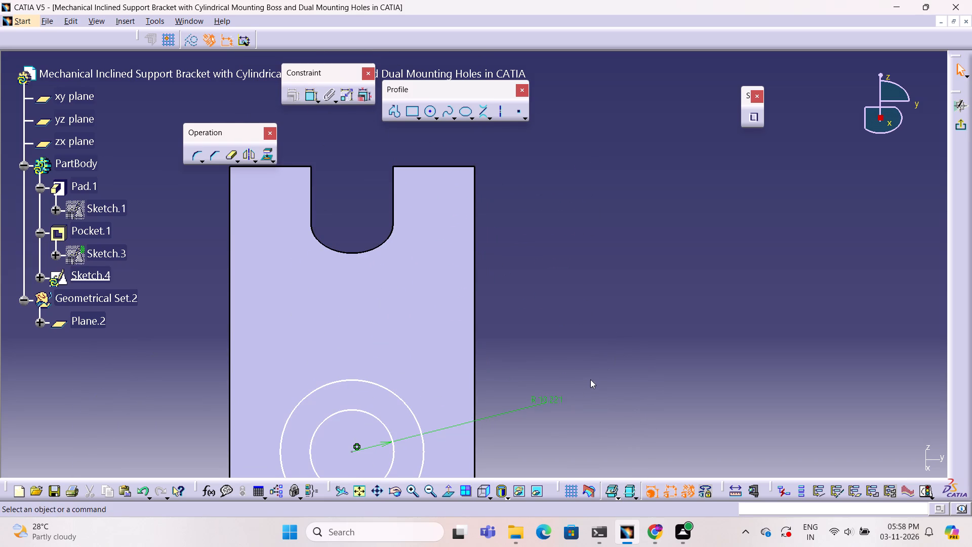
middle_drag(532, 444, 642, 257)
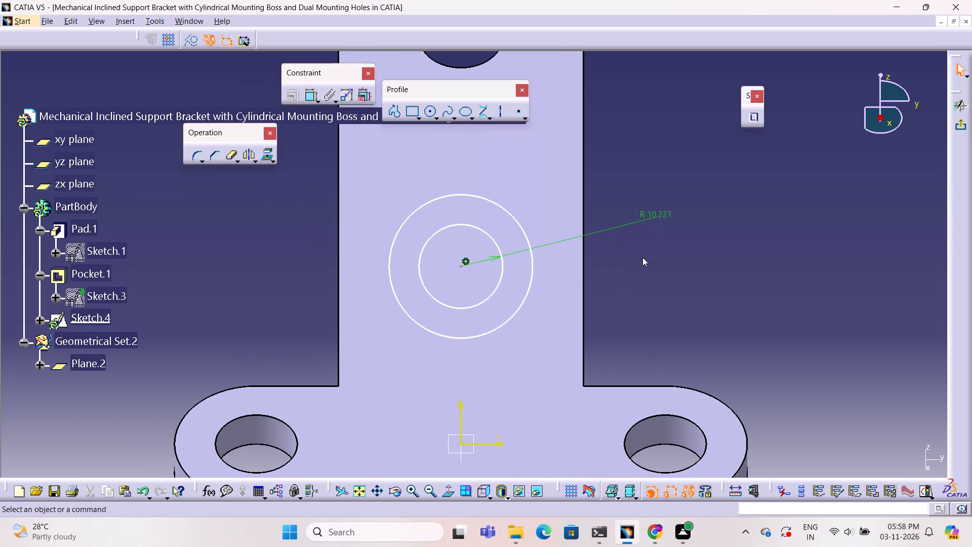
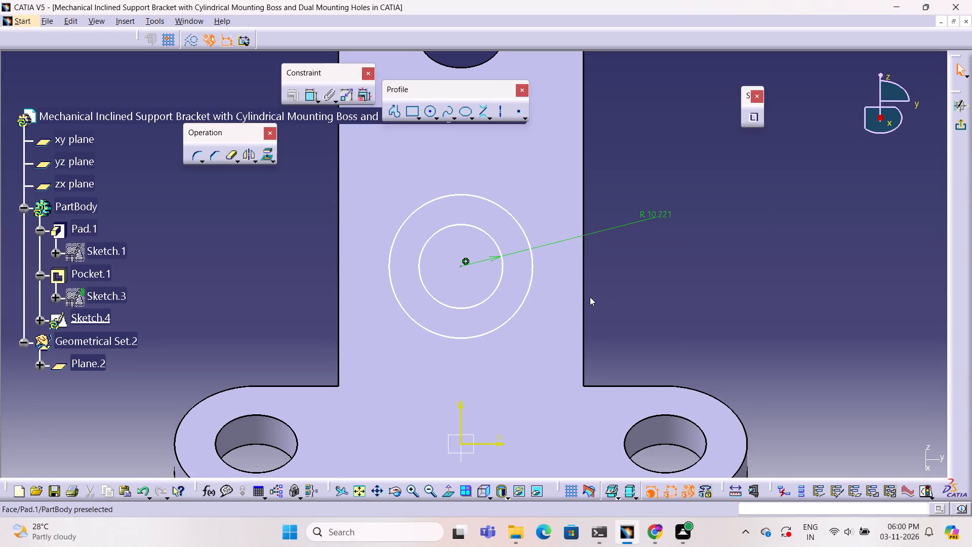
Change the inner circle's radius dimension to a diameter and set it to 30 mm.
double_click(652, 213)
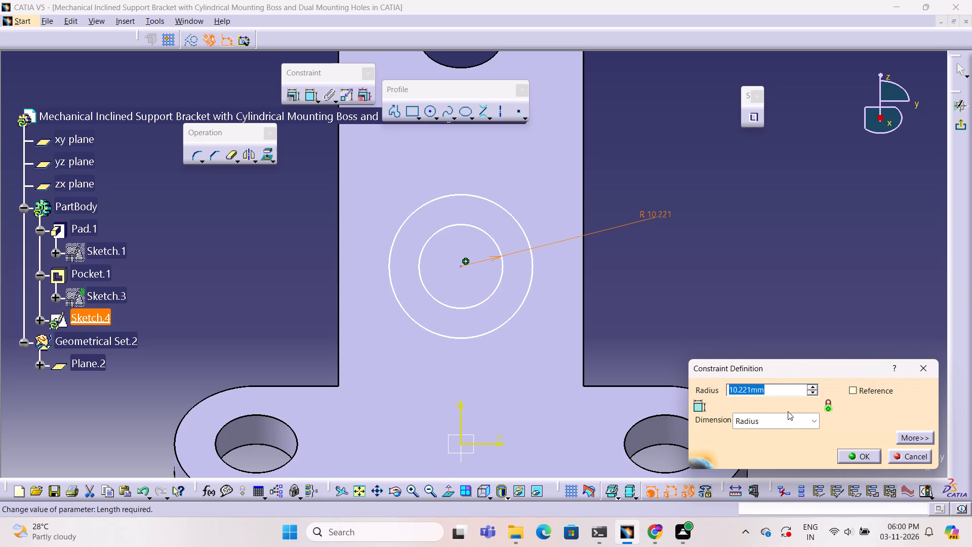
click(812, 421)
click(807, 446)
double_click(784, 392)
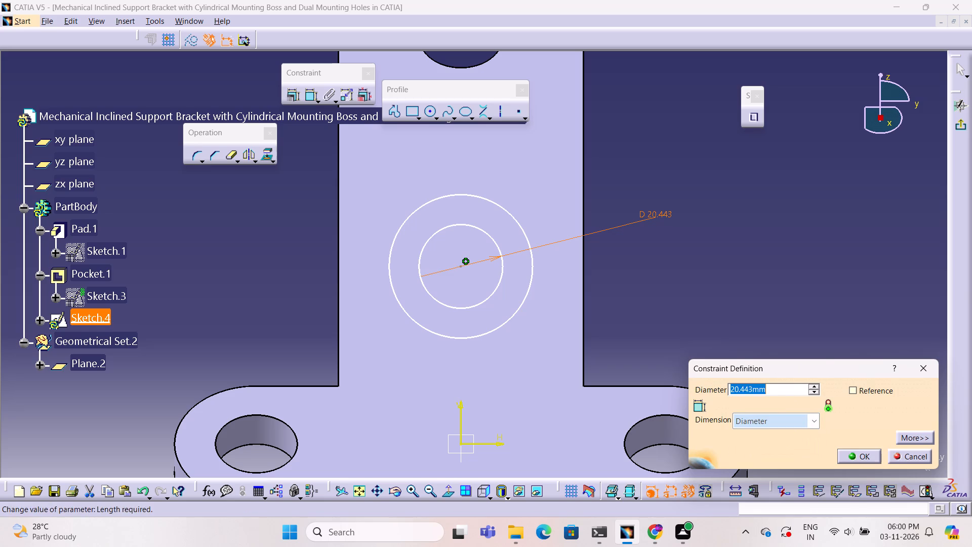
text(30)
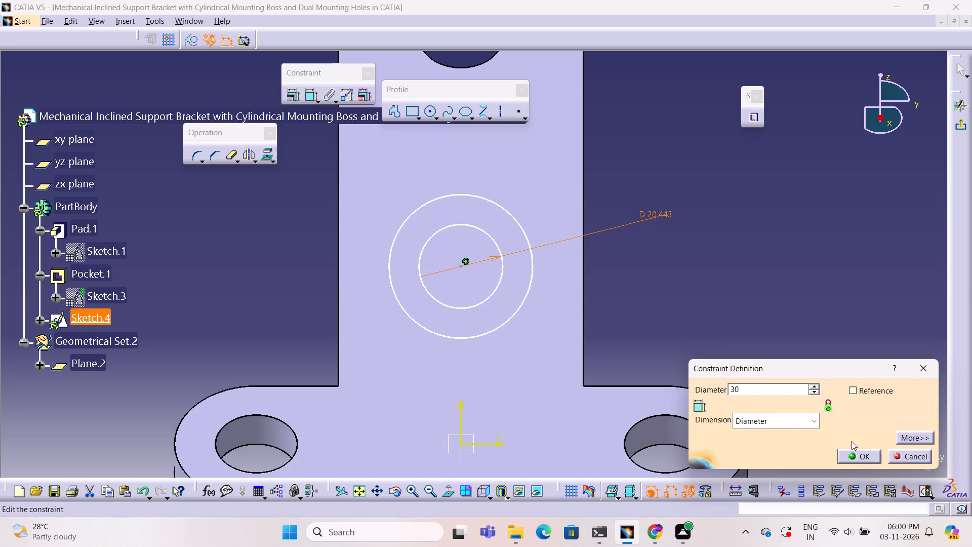
click(858, 452)
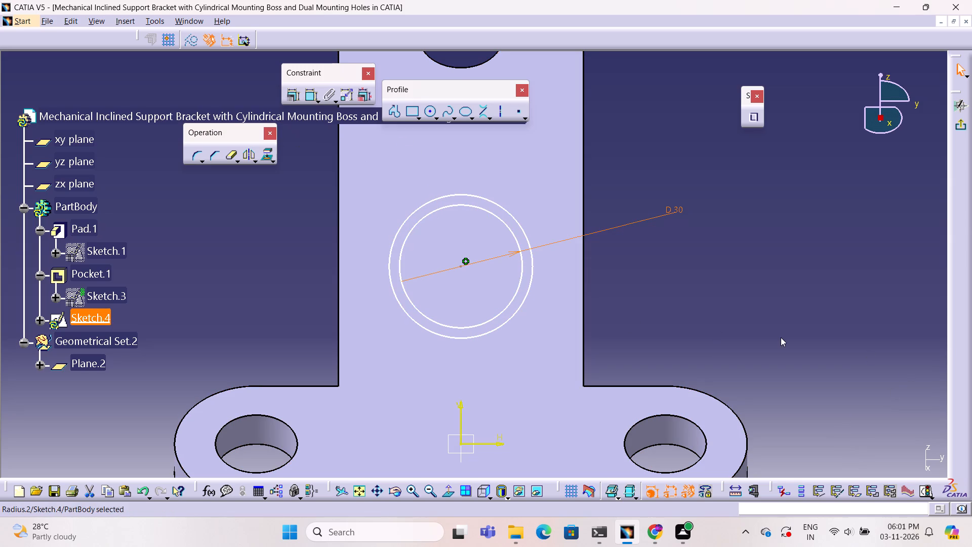
key(Escape)
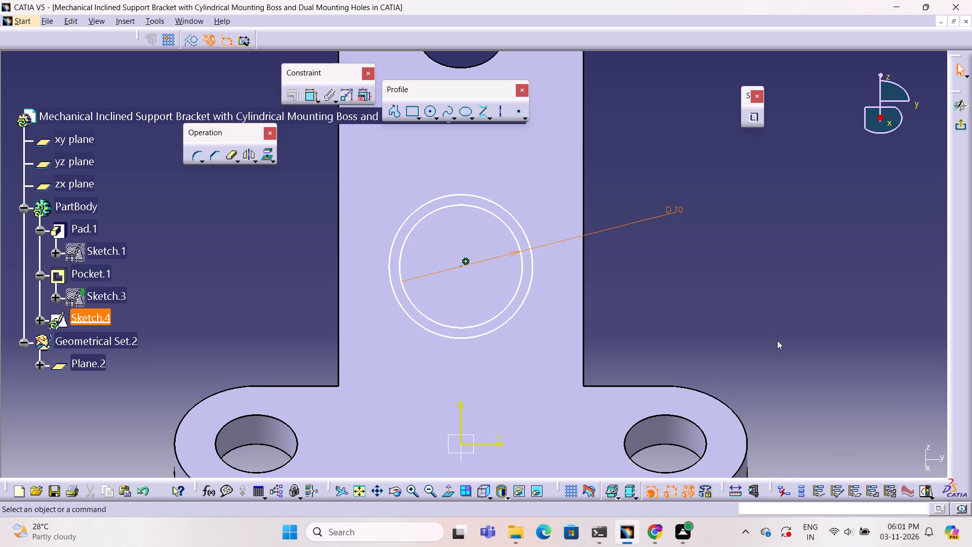
Dimension the outer circle's diameter and set it to 60 mm.
click(312, 95)
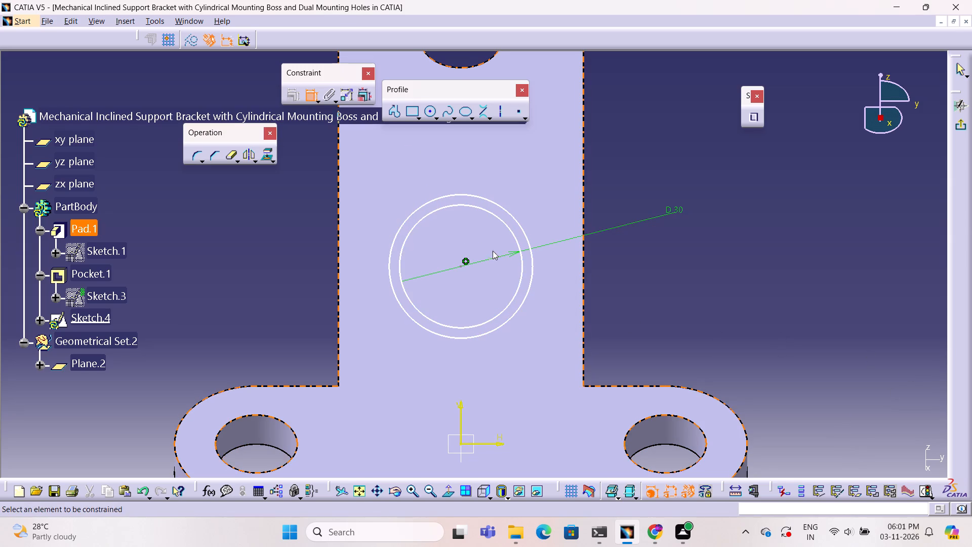
click(532, 281)
click(632, 169)
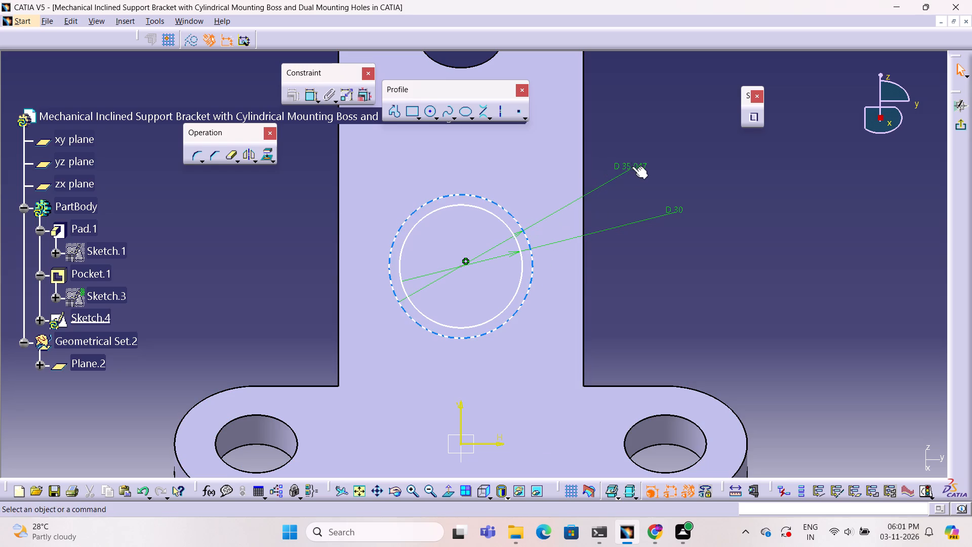
double_click(631, 162)
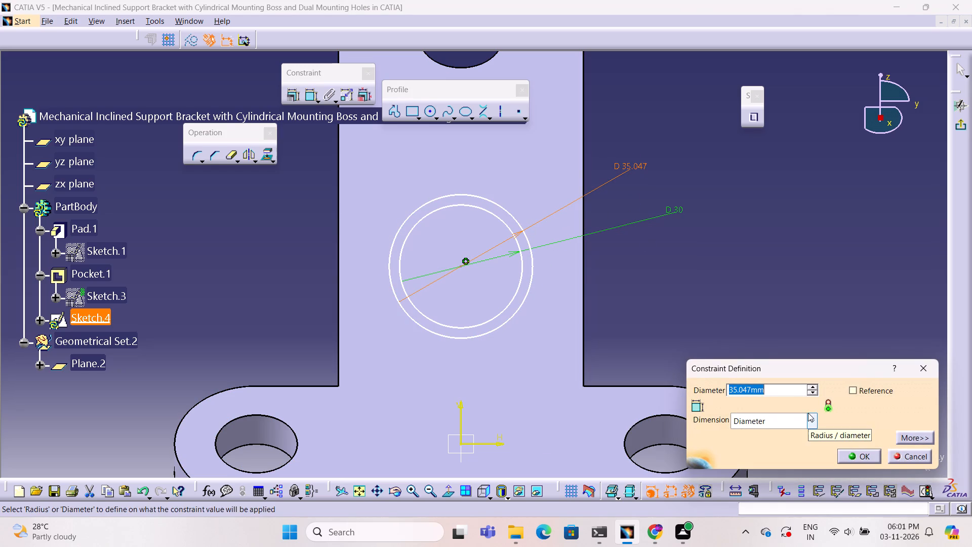
text(60)
click(863, 455)
click(742, 334)
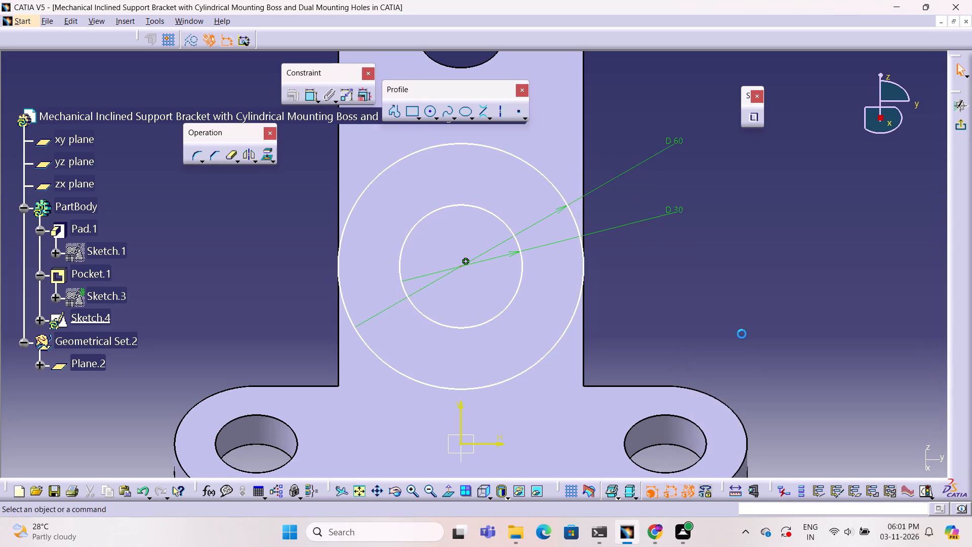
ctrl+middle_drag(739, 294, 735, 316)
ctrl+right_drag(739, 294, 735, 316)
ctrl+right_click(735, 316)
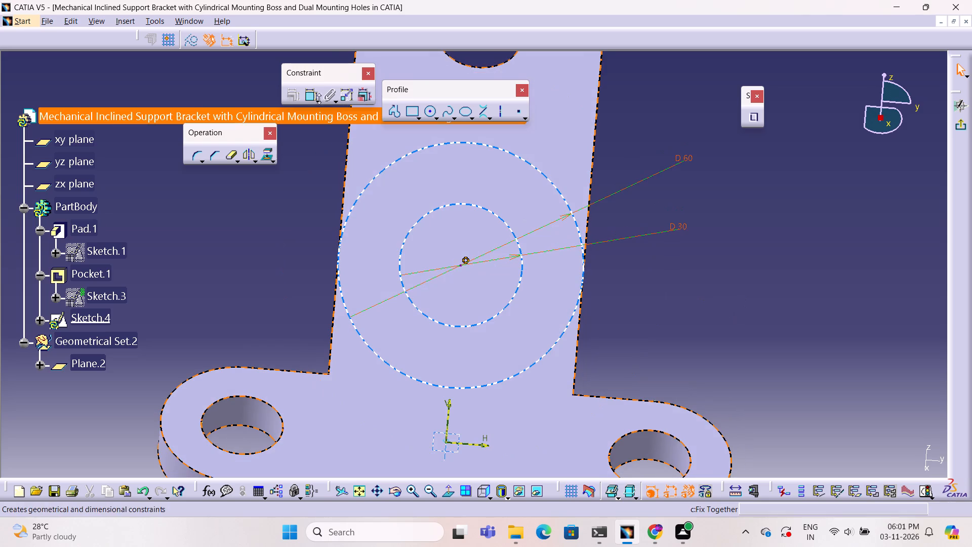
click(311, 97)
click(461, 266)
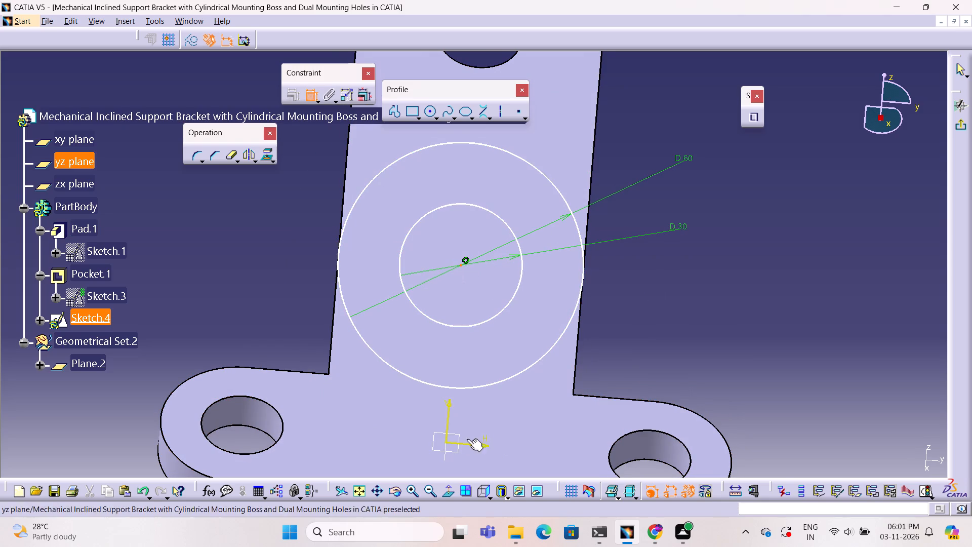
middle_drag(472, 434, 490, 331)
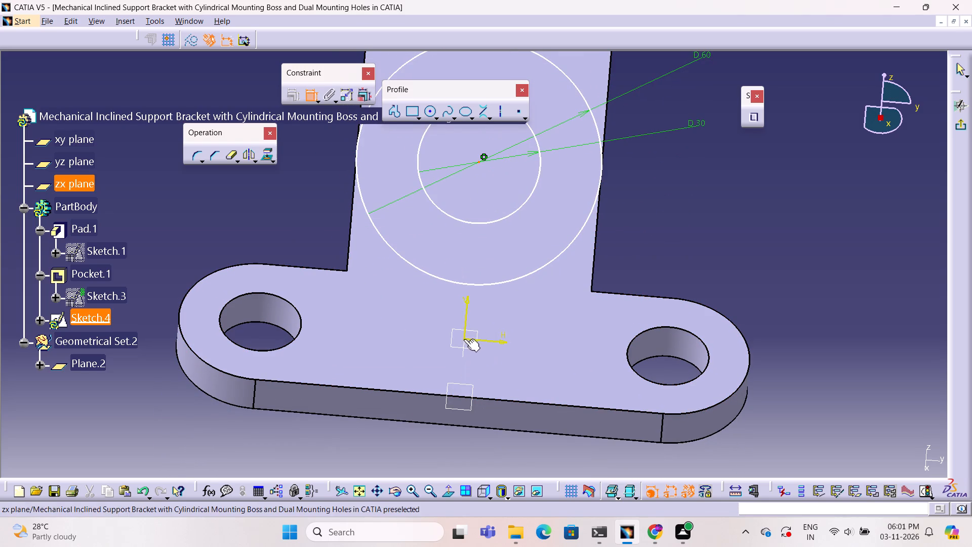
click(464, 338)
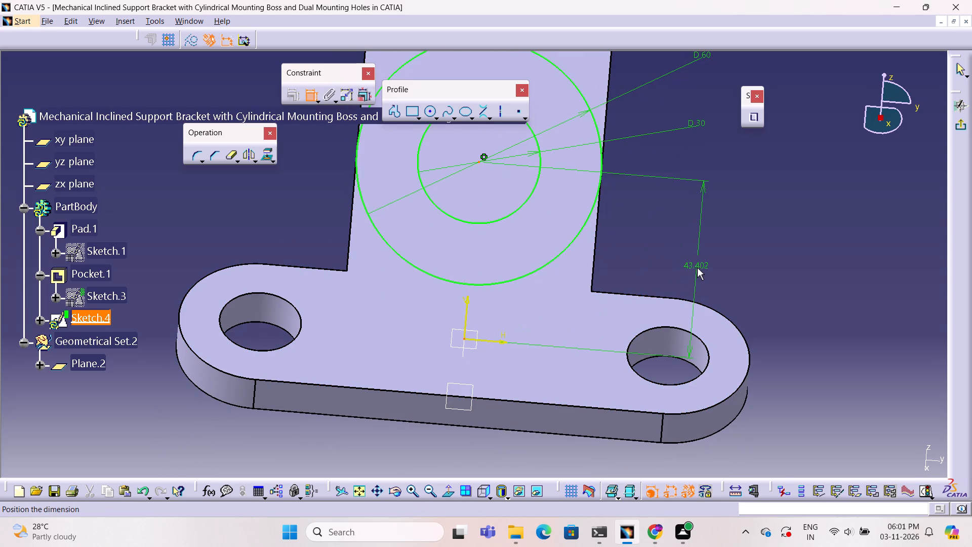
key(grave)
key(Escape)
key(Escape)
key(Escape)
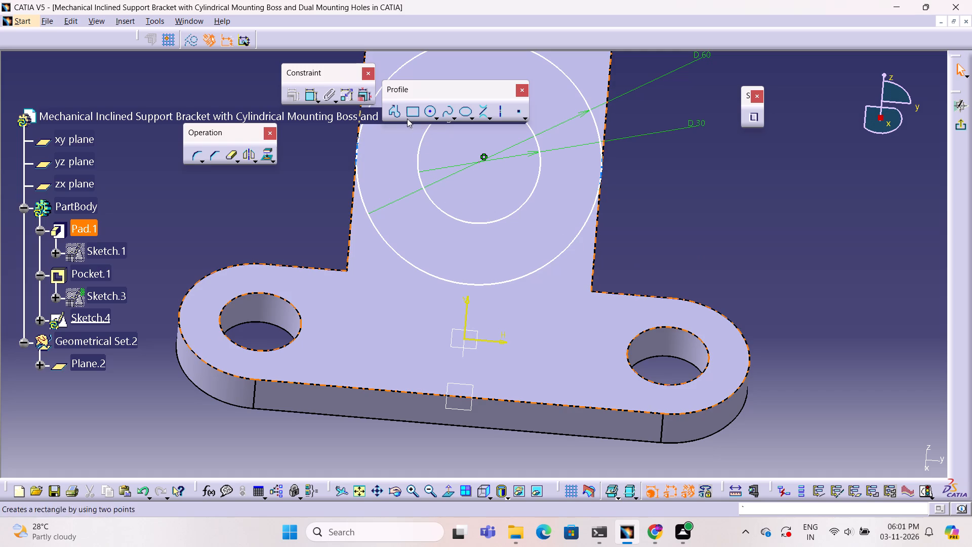
Dimension the distance from the circles' centre to the straight outer top edge of the base, placing it clear of the arm.
click(307, 97)
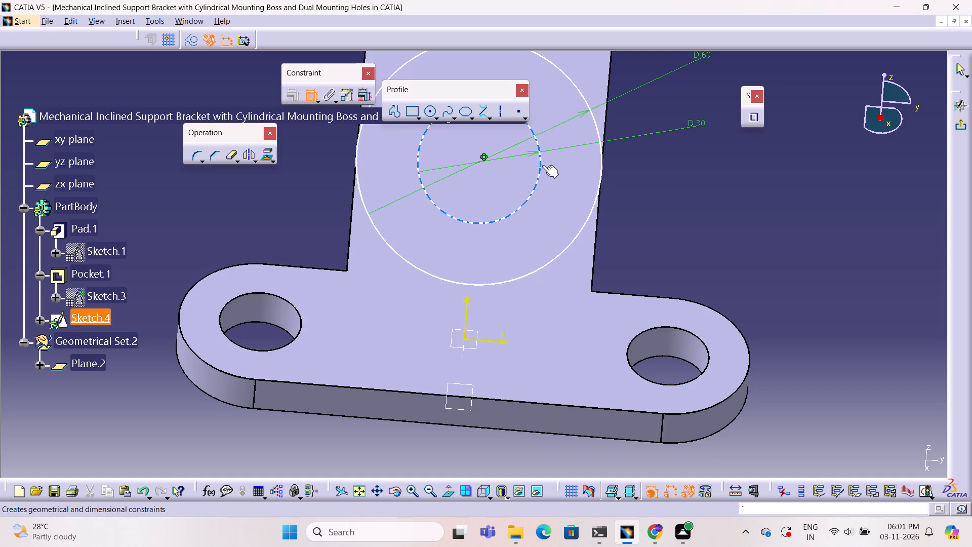
click(478, 161)
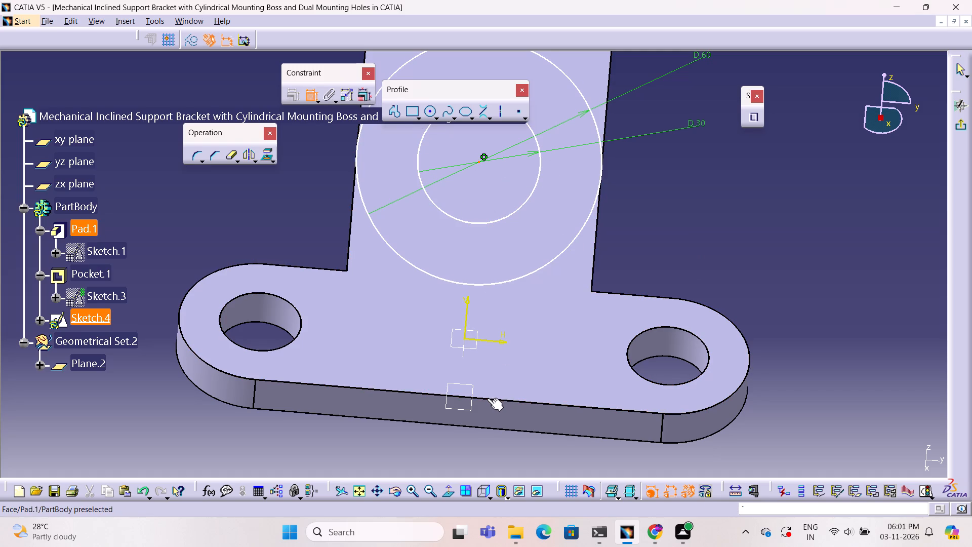
click(485, 399)
click(510, 290)
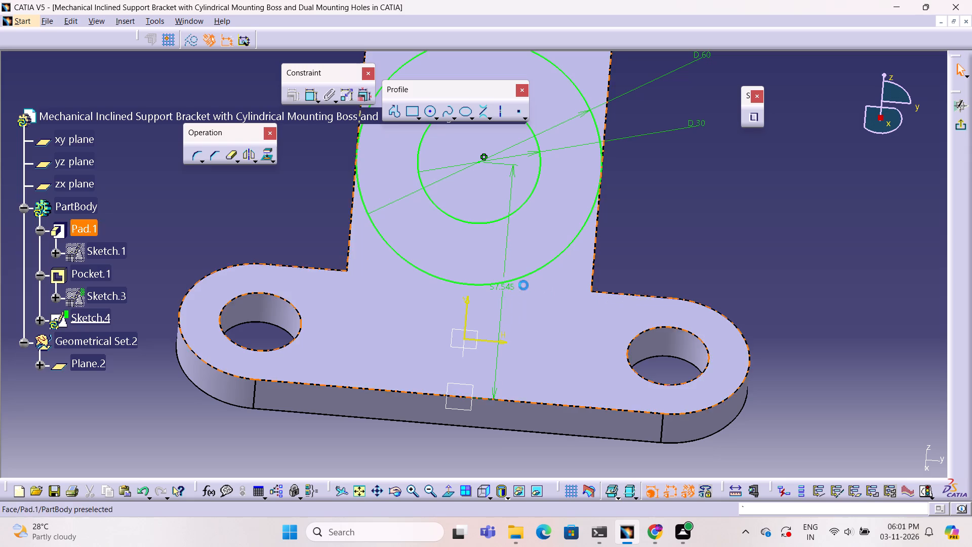
key(Escape)
drag(498, 289, 620, 292)
key(Escape)
drag(505, 247, 582, 249)
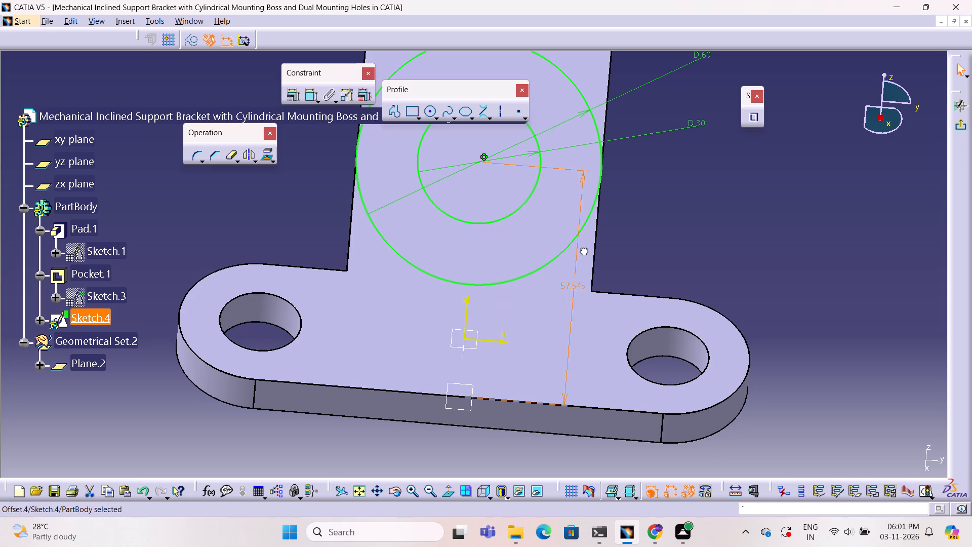
drag(582, 249, 696, 250)
click(711, 248)
Set the distance between the circles' centre and the base's outer top edge to 51 mm.
double_click(699, 297)
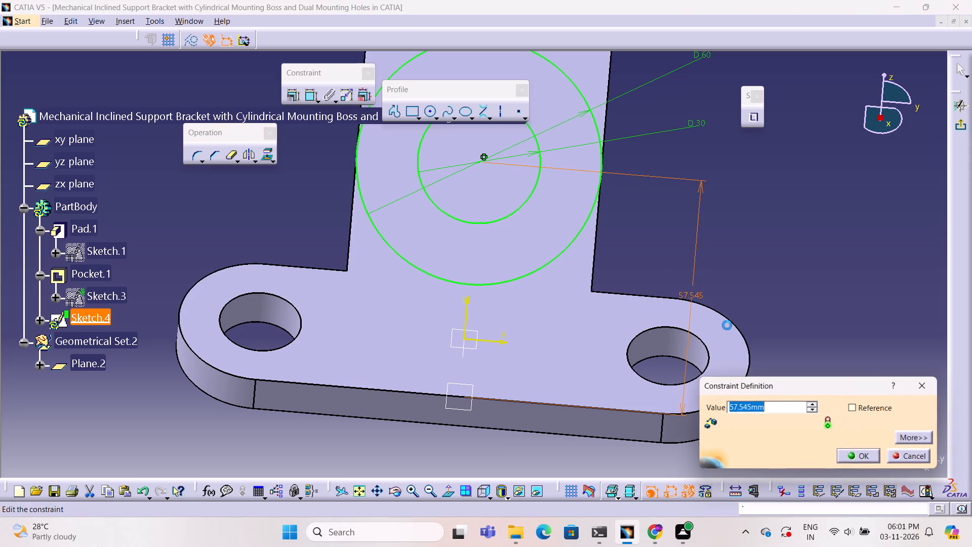
key(5)
key(2)
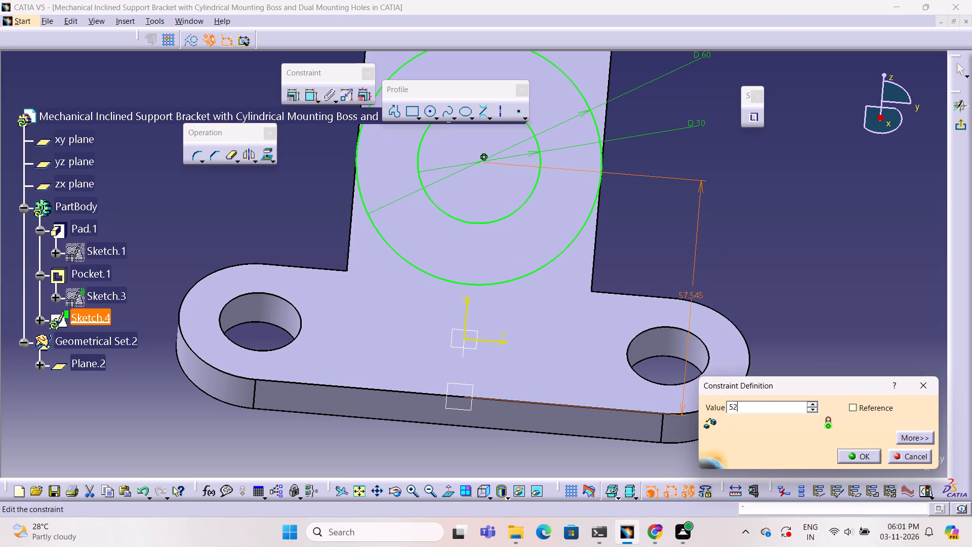
key(BackSpace)
key(1)
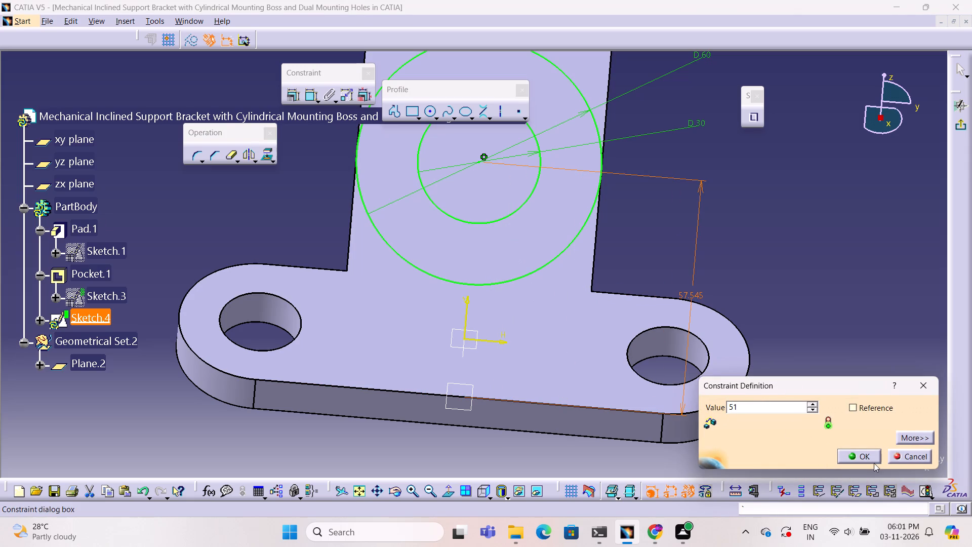
click(874, 462)
click(798, 200)
Examine the inclined circle sketch relative to the base and arm from the side and from several angled views.
ctrl+middle_drag(790, 233, 776, 245)
ctrl+right_drag(790, 233, 669, 273)
ctrl+middle_click(688, 273)
ctrl+middle_drag(682, 273, 676, 273)
ctrl+middle_click(670, 273)
ctrl+middle_click(669, 273)
right_click(669, 273)
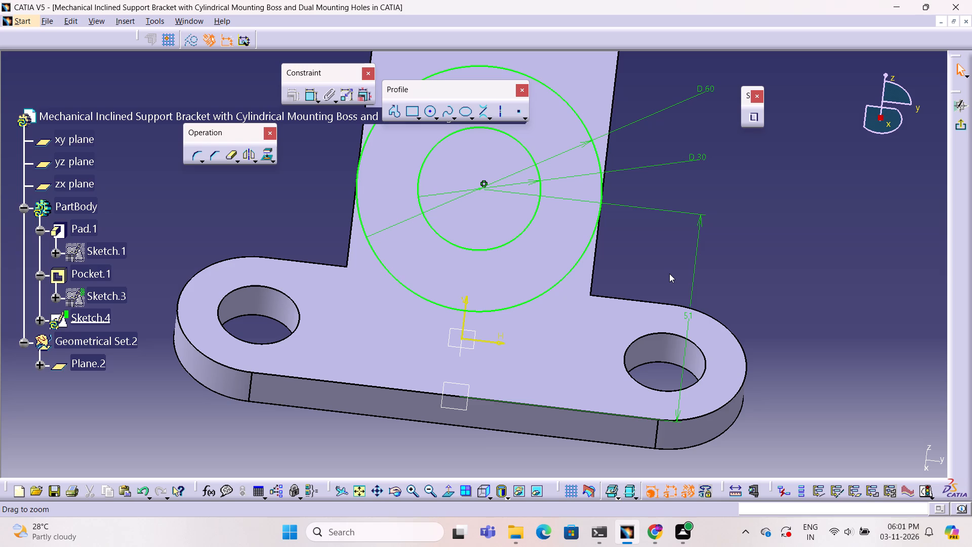
ctrl+middle_drag(818, 281, 818, 281)
ctrl+right_drag(818, 281, 818, 281)
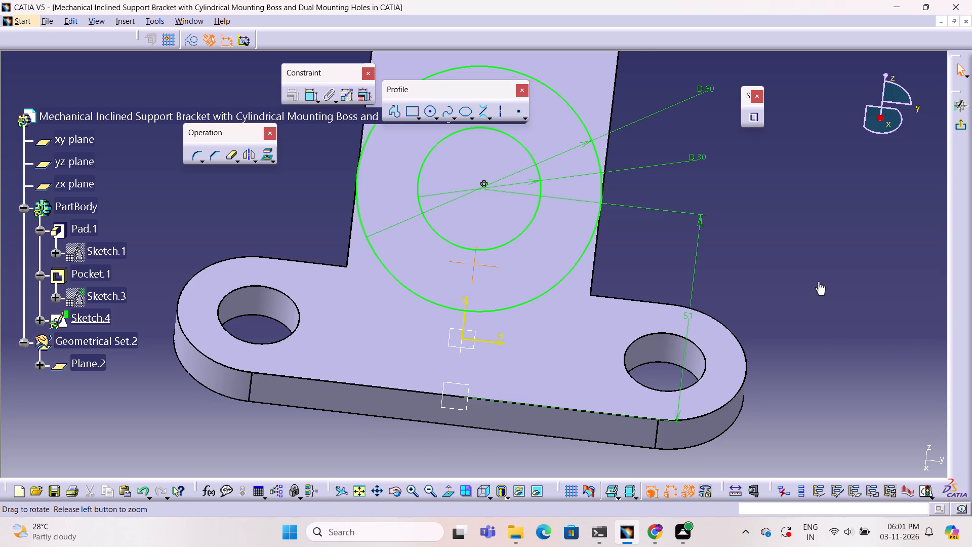
ctrl+middle_drag(818, 281, 572, 151)
ctrl+right_drag(818, 281, 572, 151)
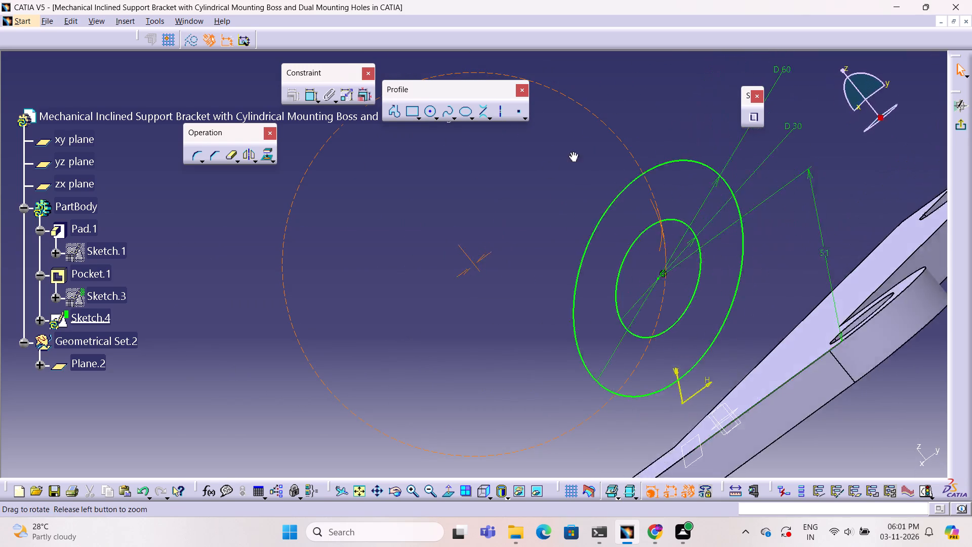
ctrl+right_drag(572, 151, 566, 177)
ctrl+middle_drag(572, 151, 566, 177)
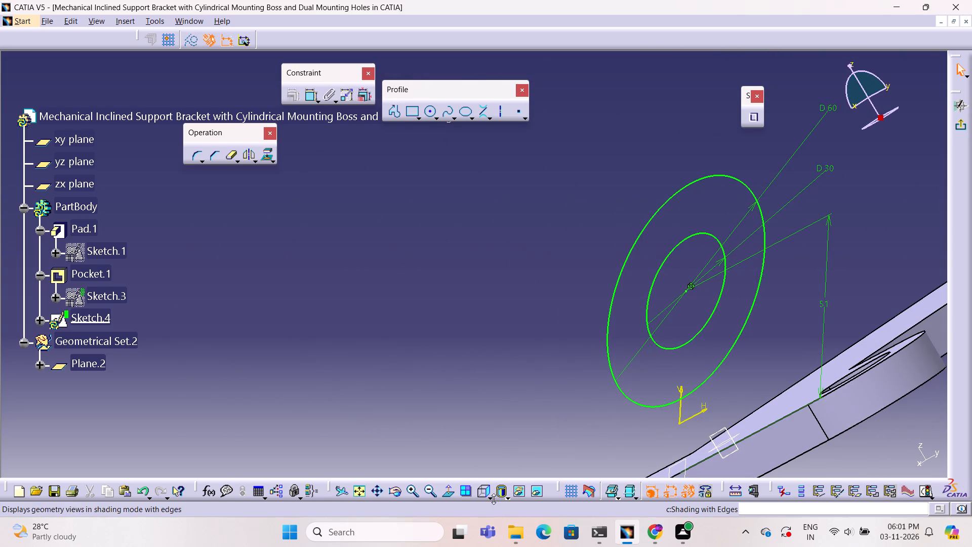
click(491, 499)
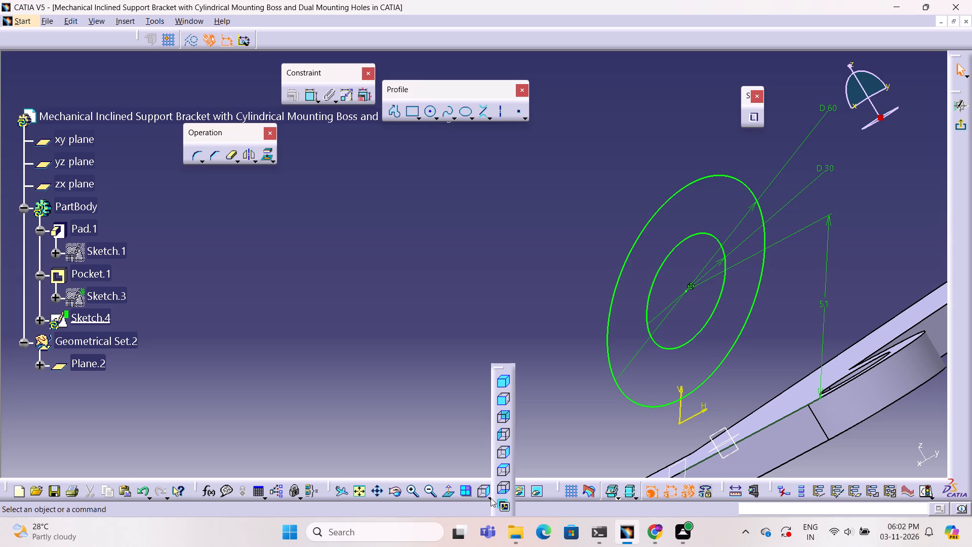
click(503, 452)
ctrl+middle_drag(826, 399, 789, 422)
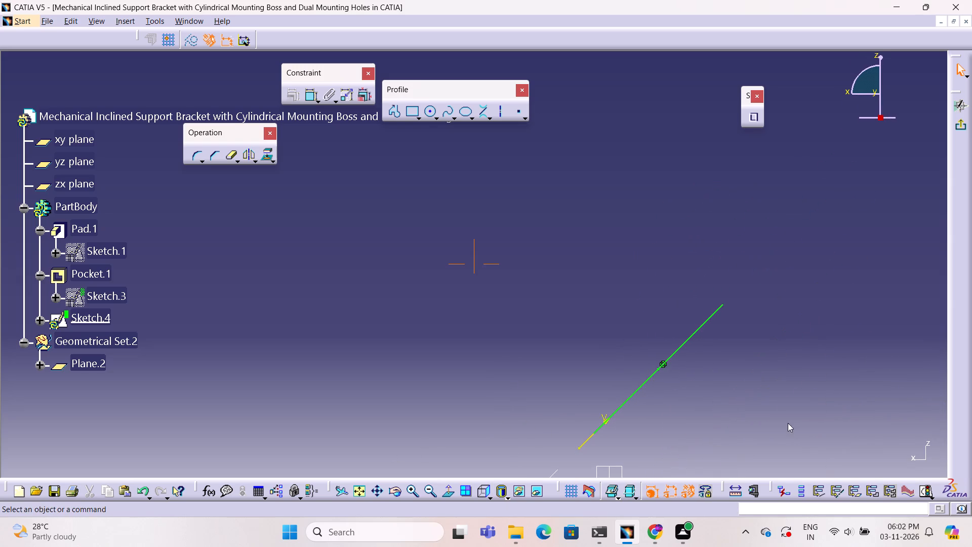
click(357, 489)
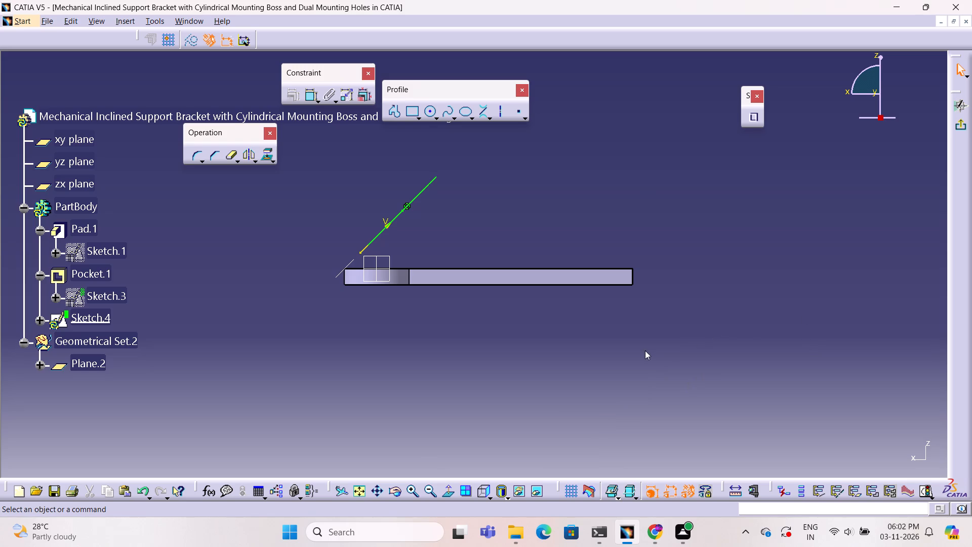
ctrl+middle_drag(578, 356, 799, 344)
ctrl+right_drag(578, 356, 799, 344)
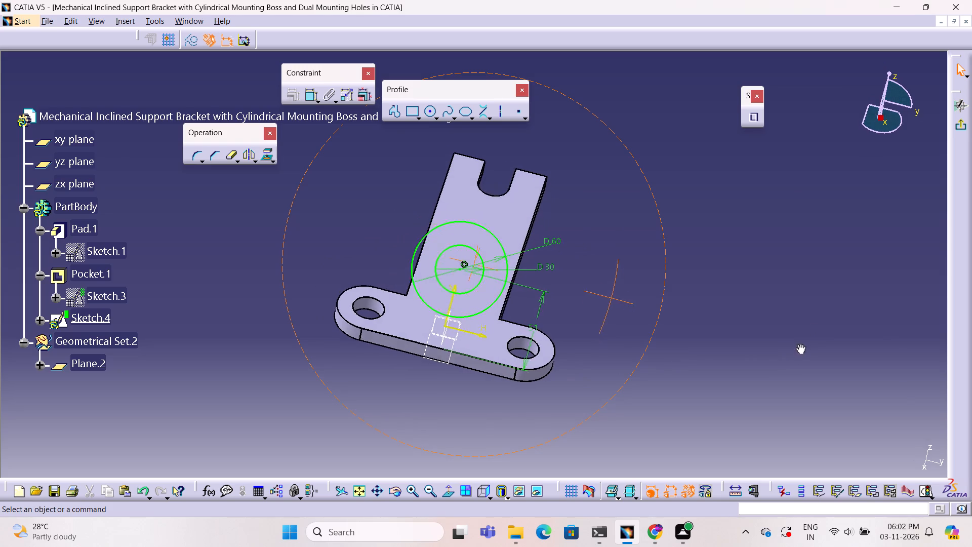
ctrl+middle_drag(799, 344, 814, 322)
ctrl+right_drag(799, 344, 814, 322)
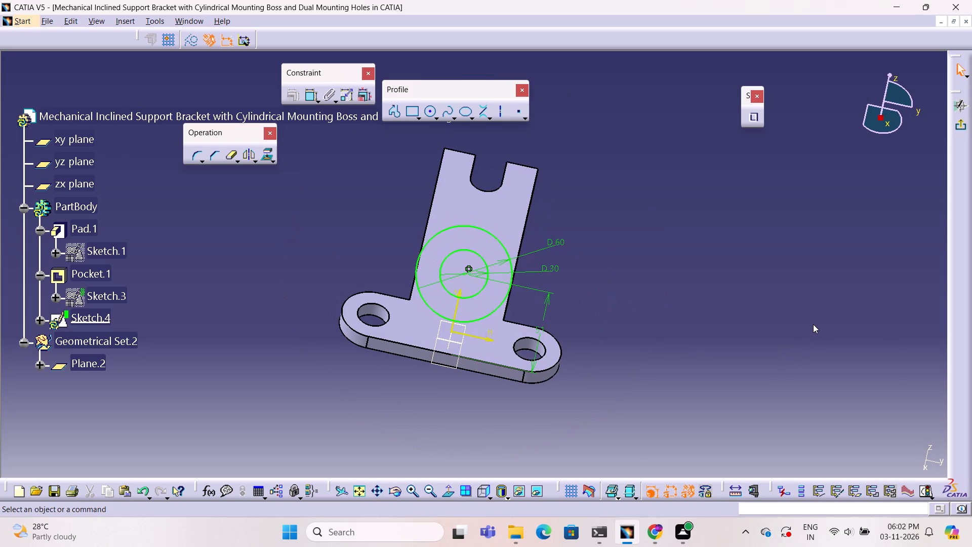
ctrl+middle_drag(813, 324, 498, 296)
ctrl+right_drag(813, 324, 498, 296)
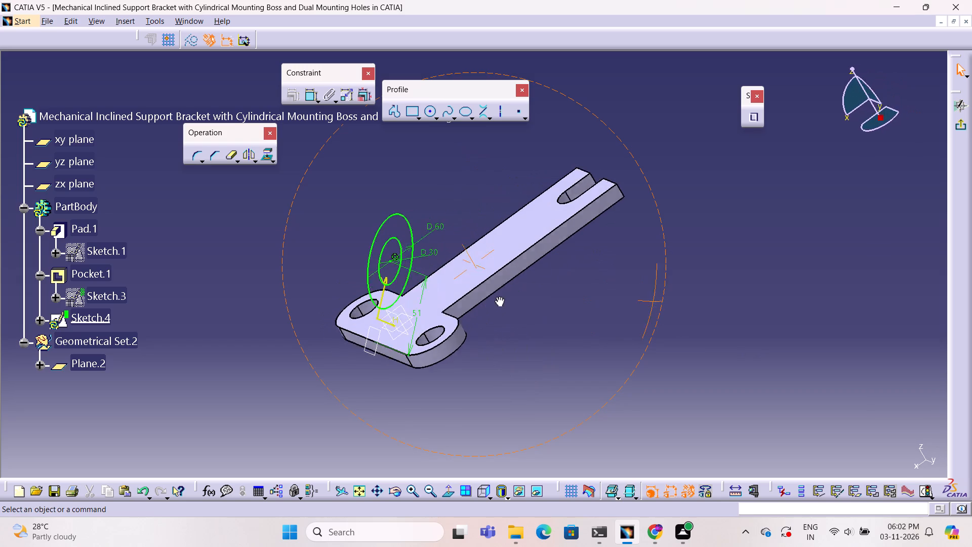
ctrl+right_drag(498, 296, 486, 282)
ctrl+middle_drag(498, 296, 486, 282)
ctrl+right_click(486, 282)
click(544, 322)
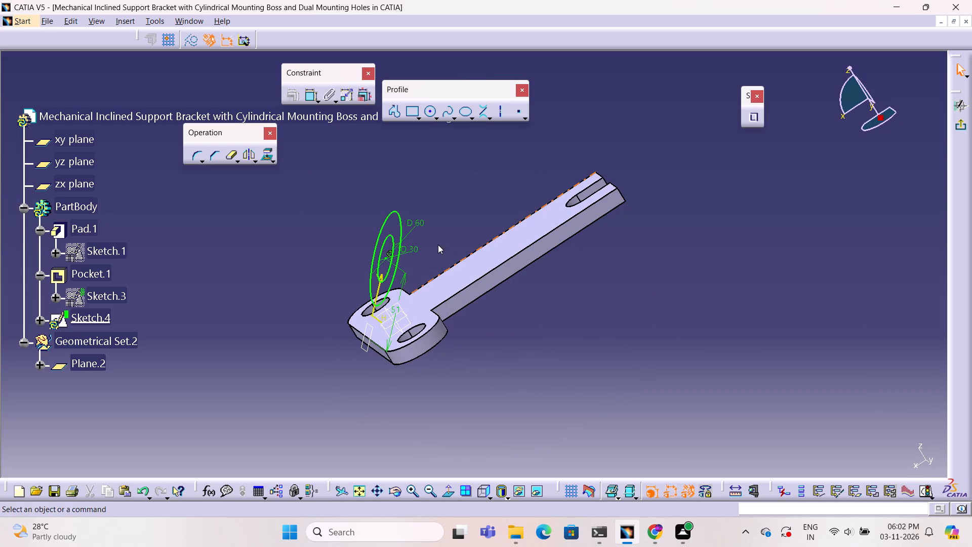
ctrl+middle_drag(478, 323, 622, 298)
ctrl+right_drag(478, 323, 622, 298)
ctrl+right_click(622, 298)
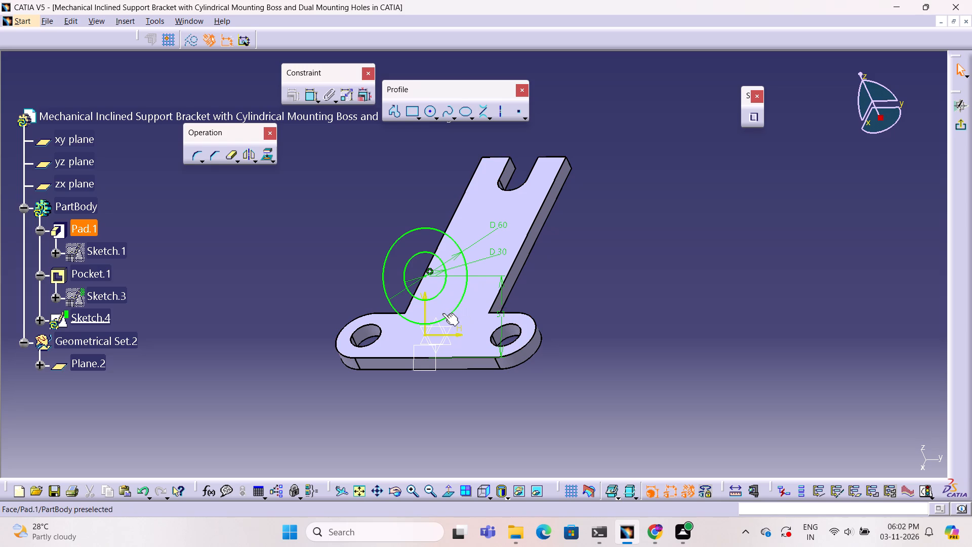
ctrl+middle_drag(329, 300, 409, 303)
ctrl+right_drag(329, 300, 409, 303)
Project the base's straight outer top edge onto the circle sketch plane.
click(451, 359)
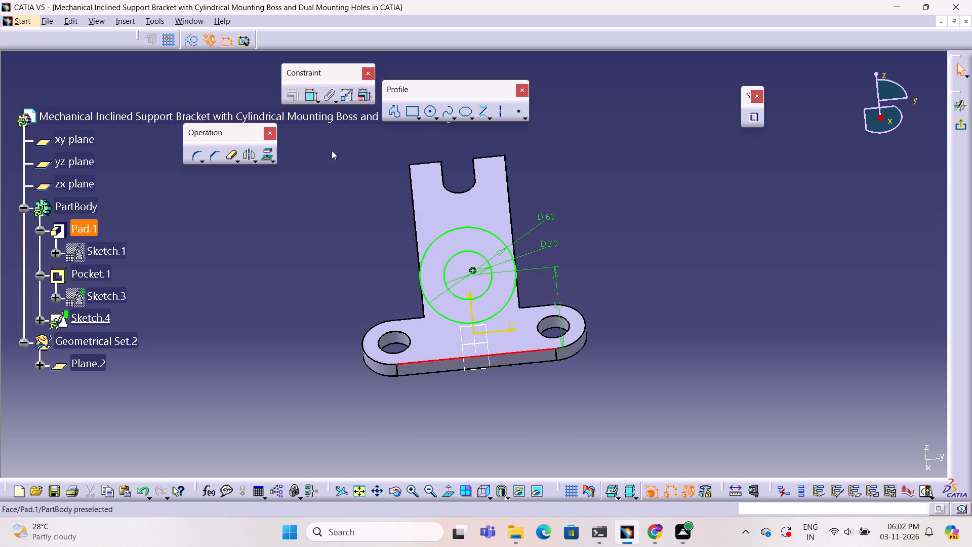
click(265, 157)
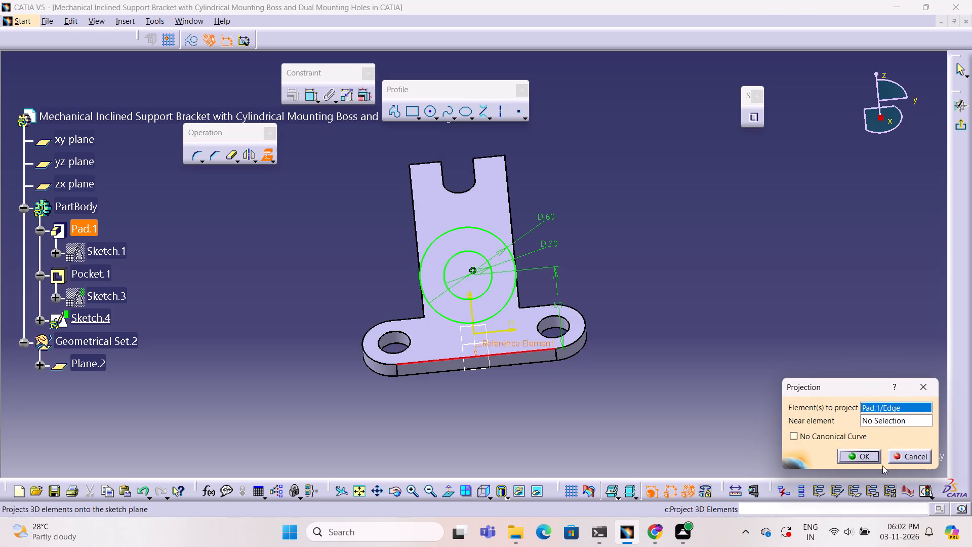
click(871, 457)
click(734, 434)
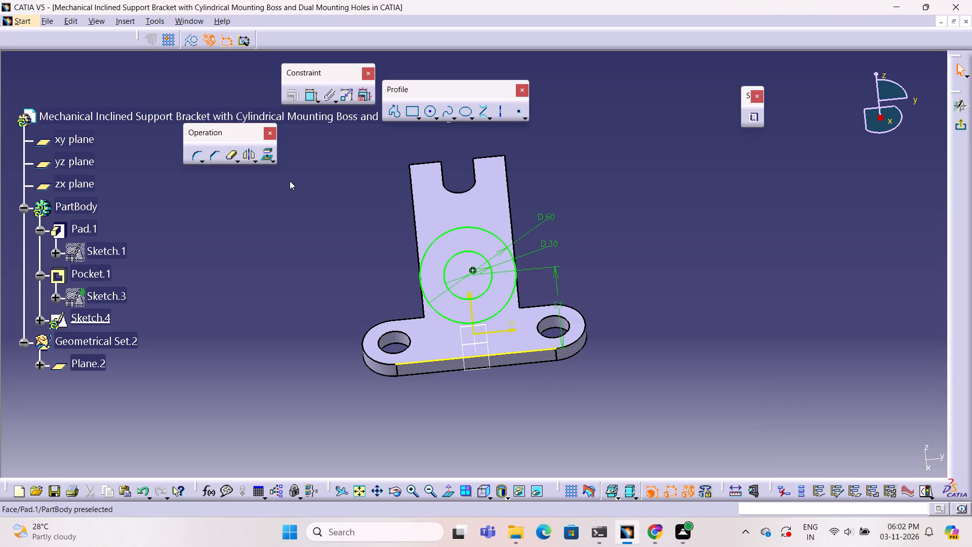
Sketch a line about 51 mm long from the outer circle's side opposite the distance dimension down to the projected base edge.
click(395, 111)
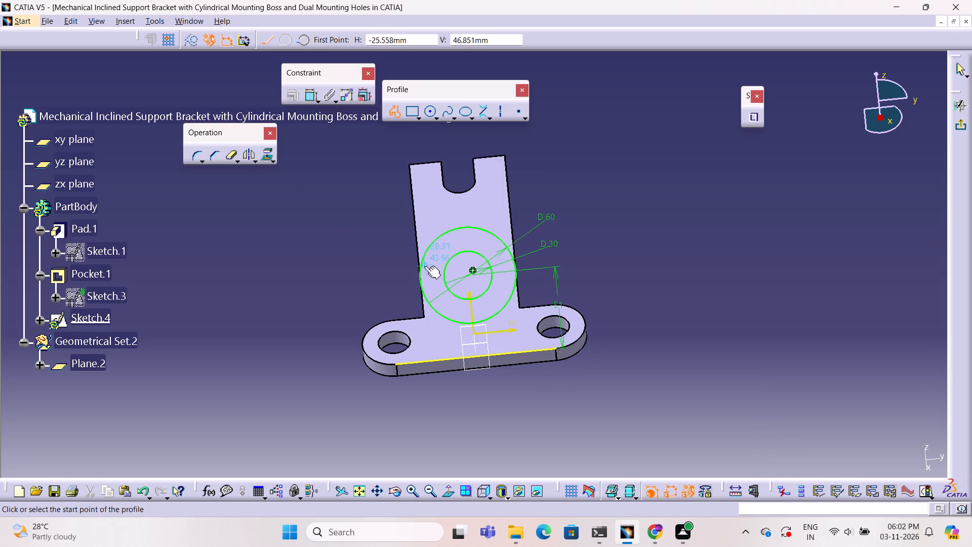
click(421, 280)
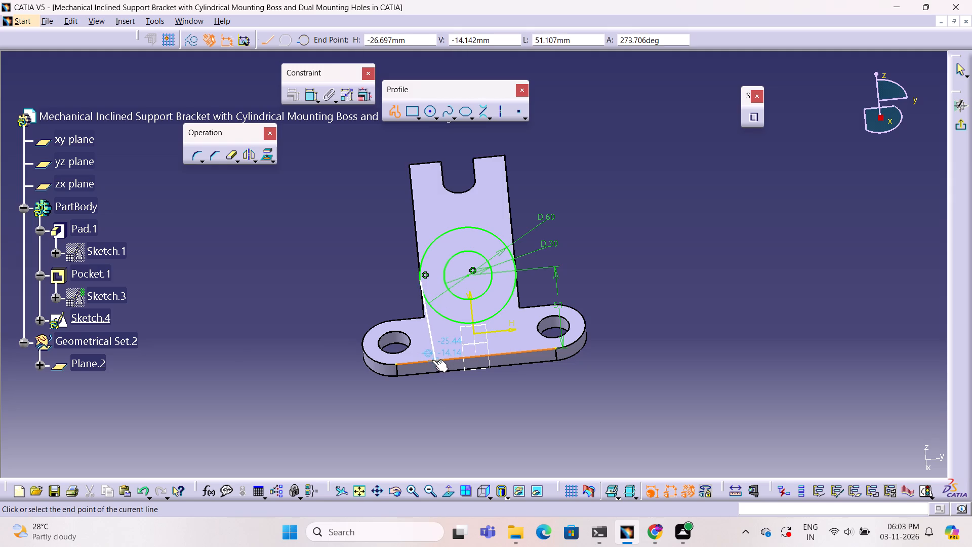
click(429, 361)
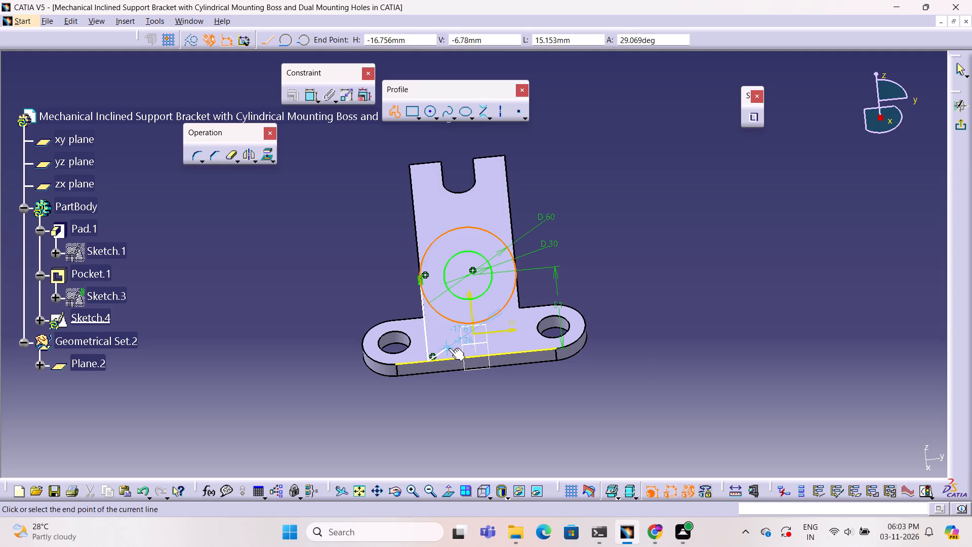
key(Escape)
key(Escape)
key(Escape)
Apply a Vertical constraint to the new side line.
click(426, 331)
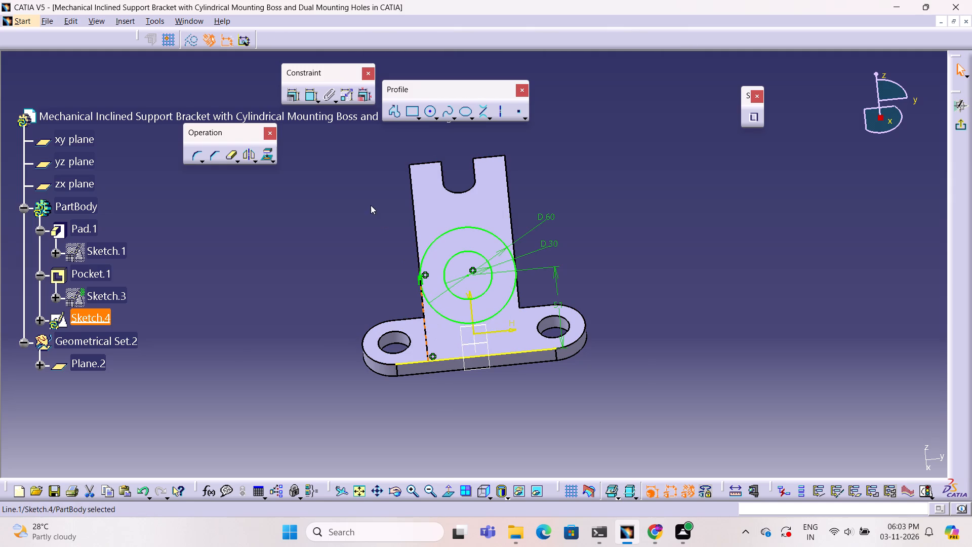
click(292, 95)
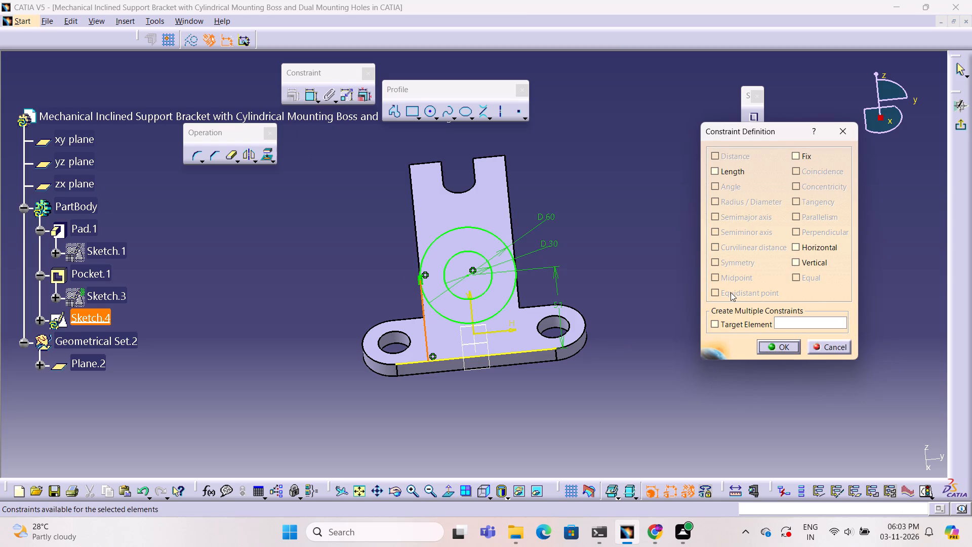
click(796, 262)
click(788, 349)
click(709, 366)
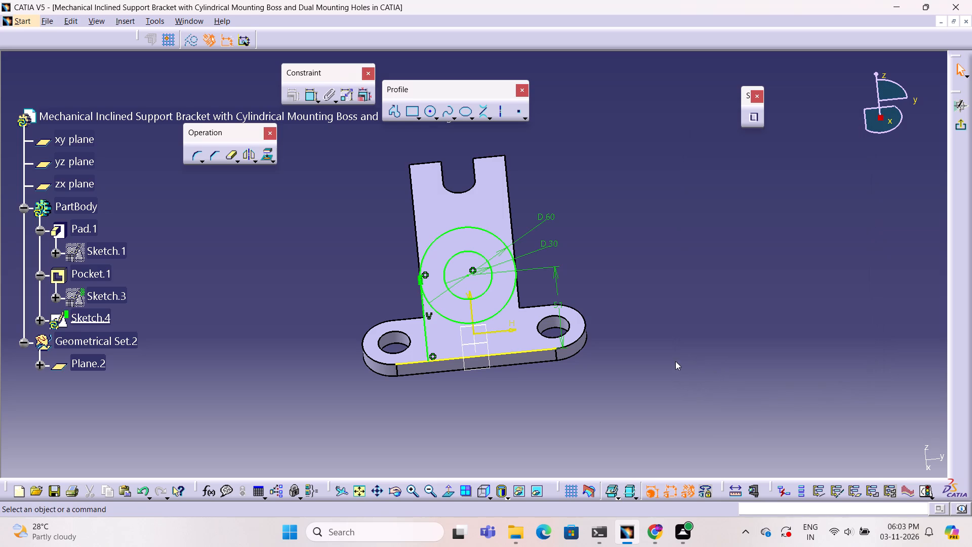
Mirror the vertical side line about the sketch's vertical axis.
click(426, 338)
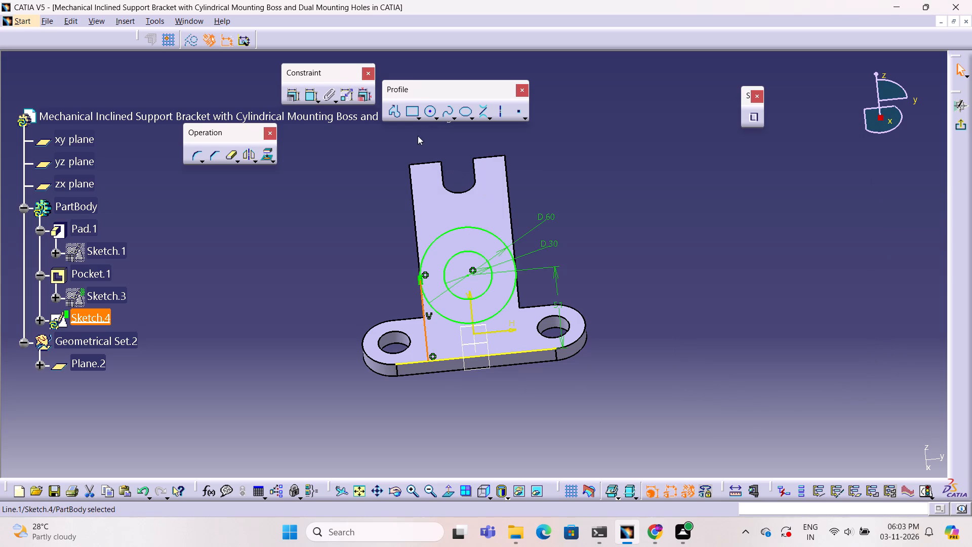
click(250, 154)
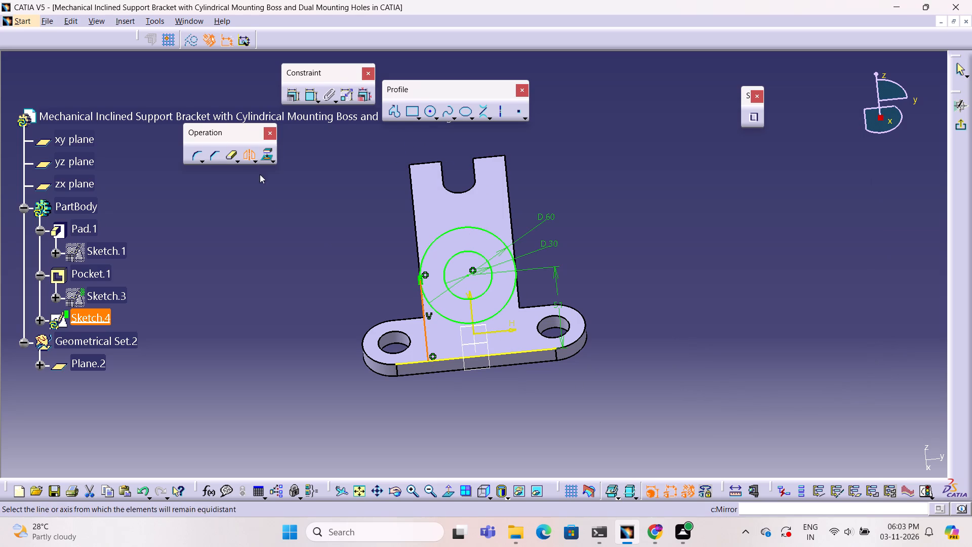
click(473, 310)
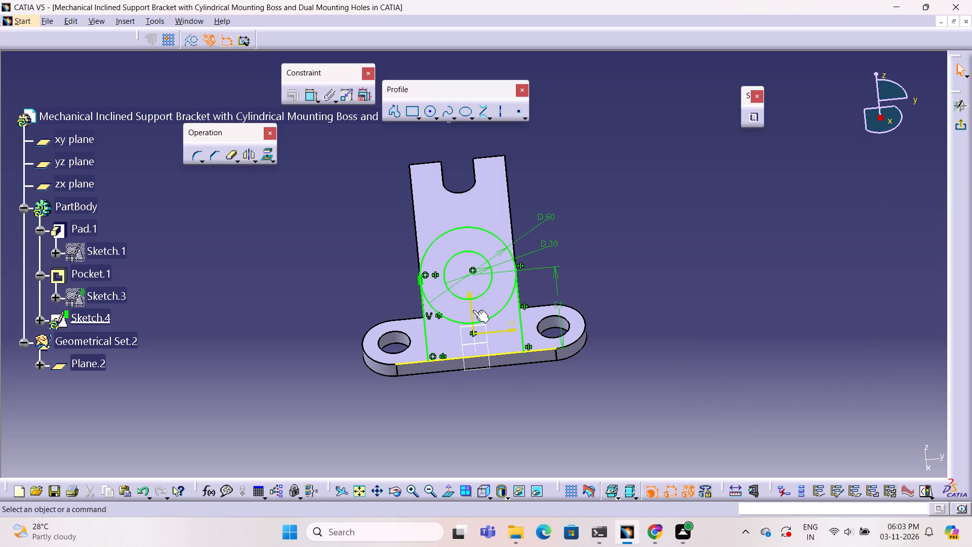
click(780, 313)
Quick Trim the outer circle's lower arc between the two side lines.
click(228, 157)
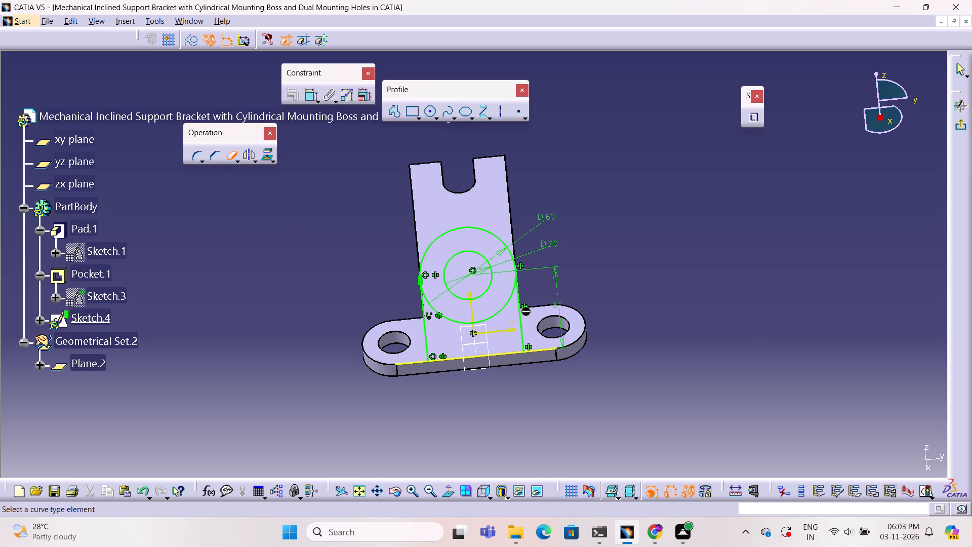
click(503, 309)
click(628, 283)
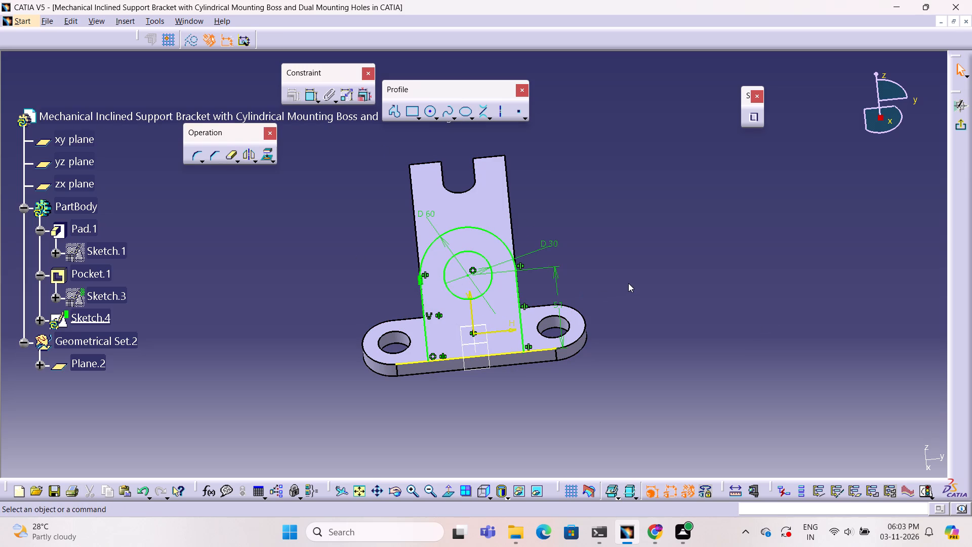
Trim both ends of the projected base edge beyond the side lines and exit the sketch.
middle_drag(628, 283, 505, 317)
right_drag(628, 283, 505, 317)
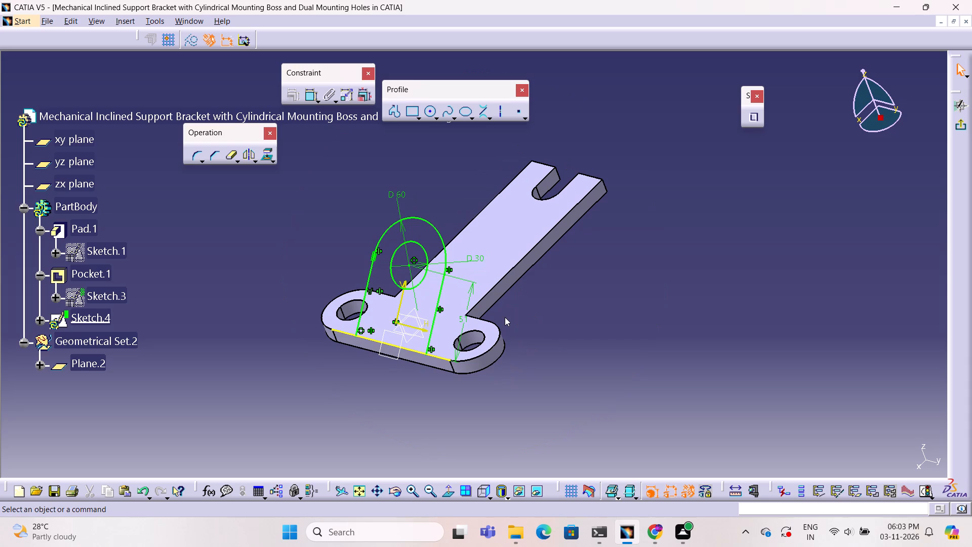
double_click(233, 155)
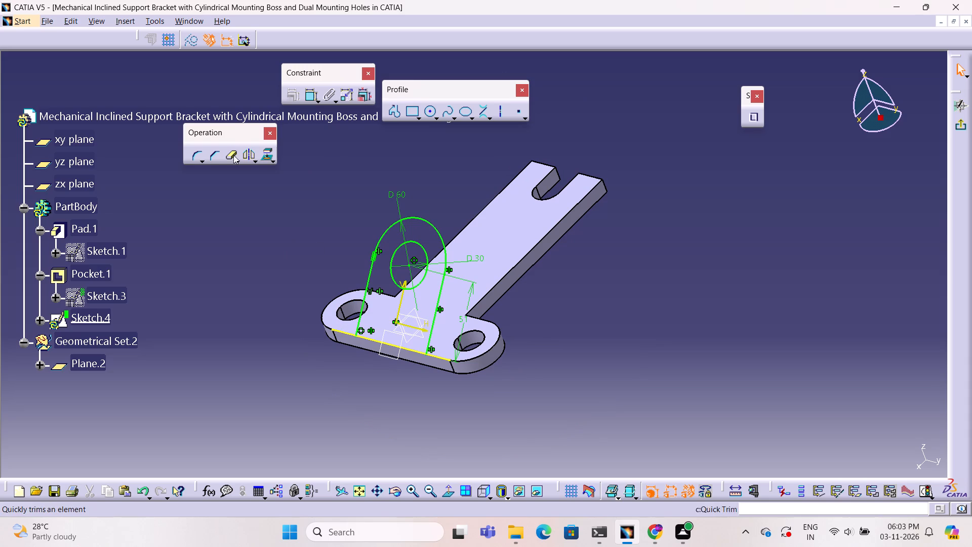
double_click(230, 158)
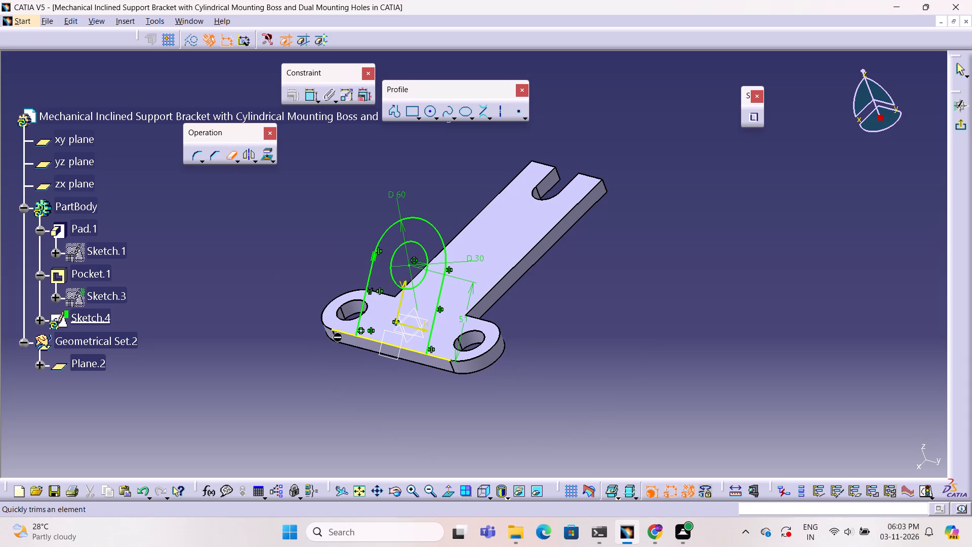
click(436, 355)
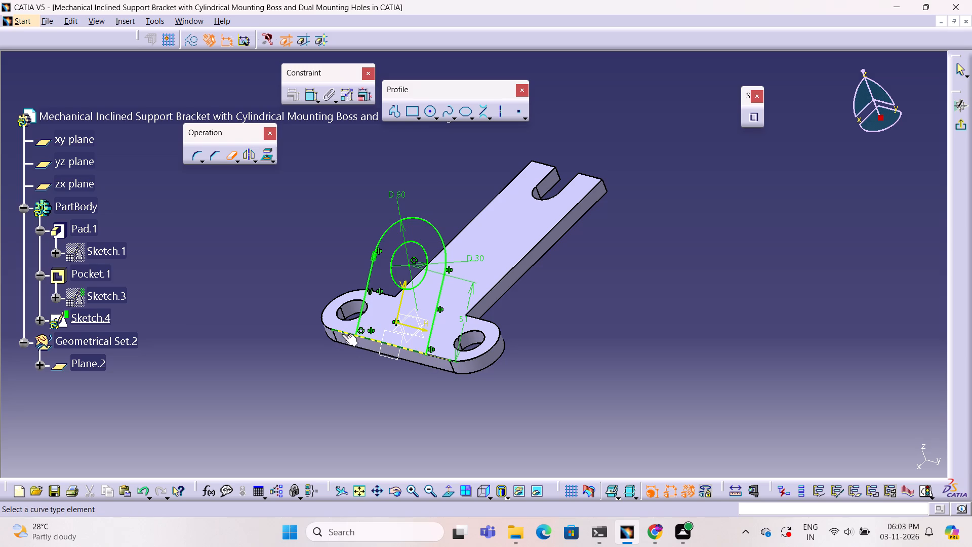
click(343, 332)
click(680, 310)
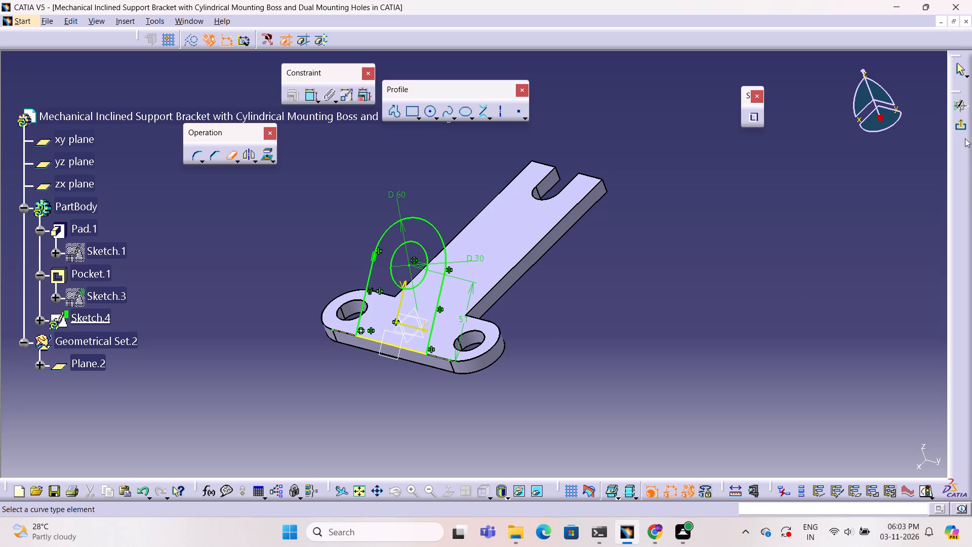
click(961, 126)
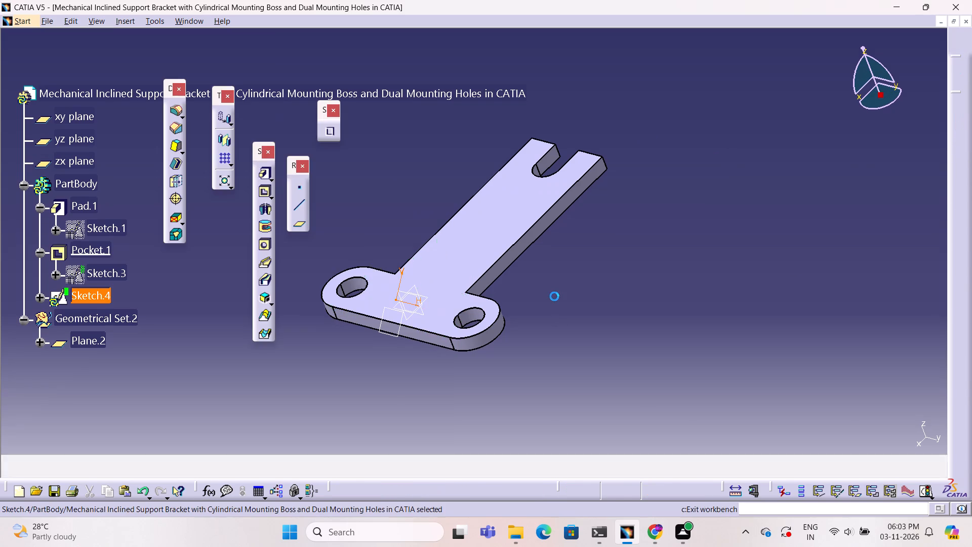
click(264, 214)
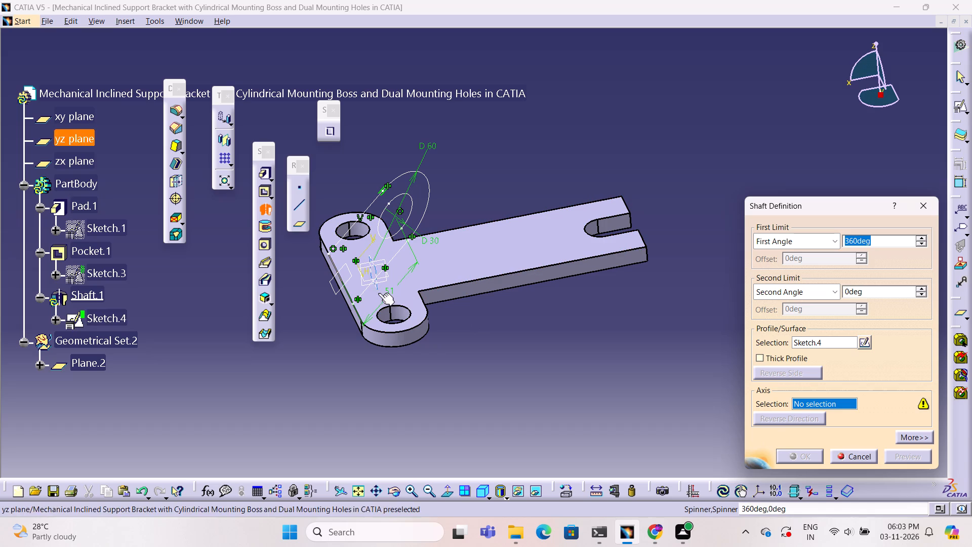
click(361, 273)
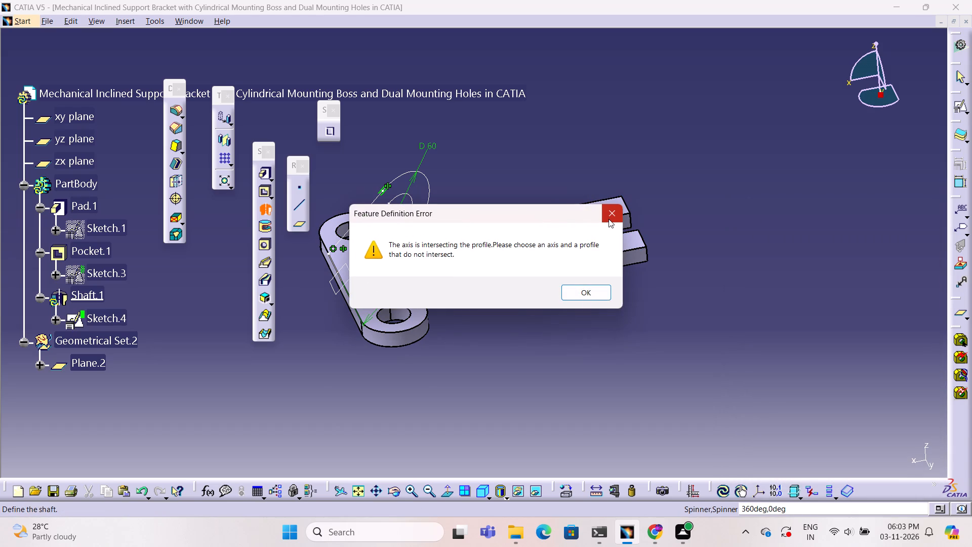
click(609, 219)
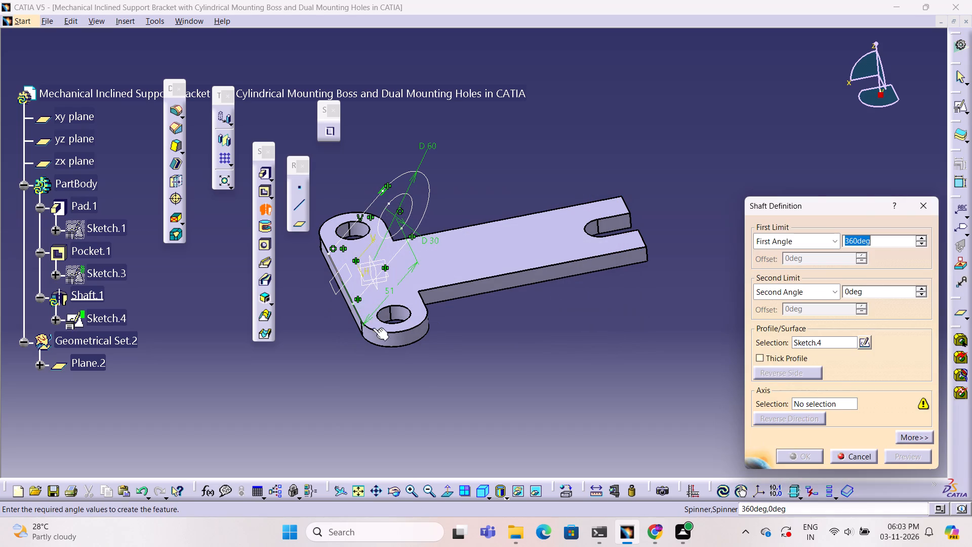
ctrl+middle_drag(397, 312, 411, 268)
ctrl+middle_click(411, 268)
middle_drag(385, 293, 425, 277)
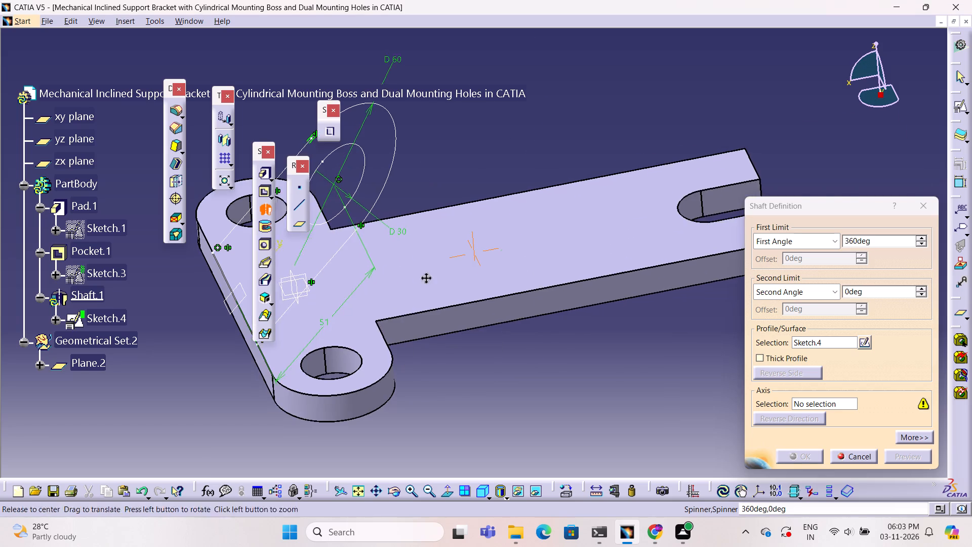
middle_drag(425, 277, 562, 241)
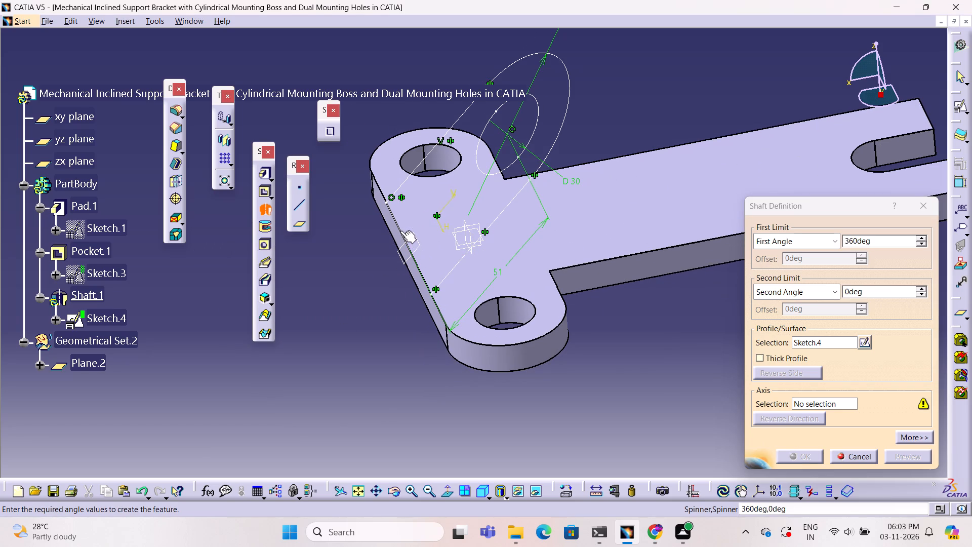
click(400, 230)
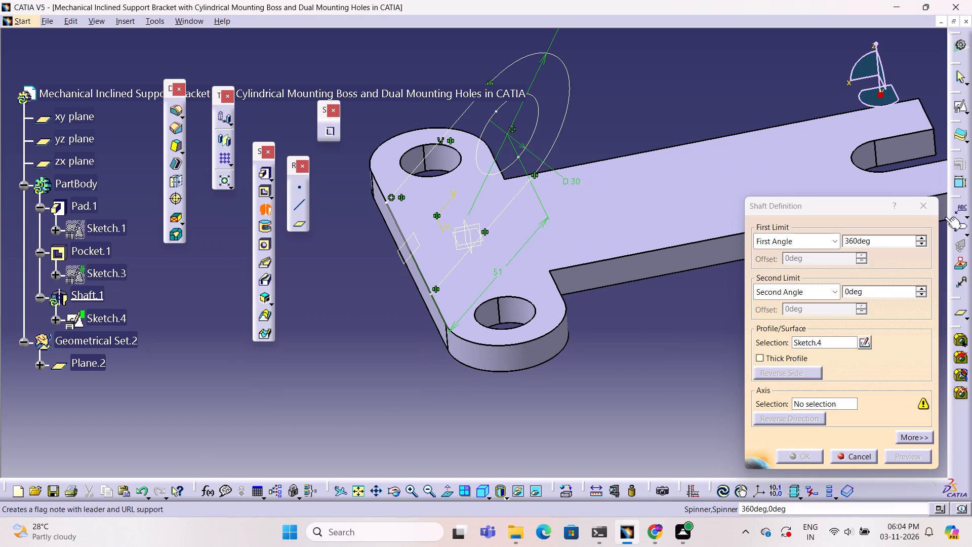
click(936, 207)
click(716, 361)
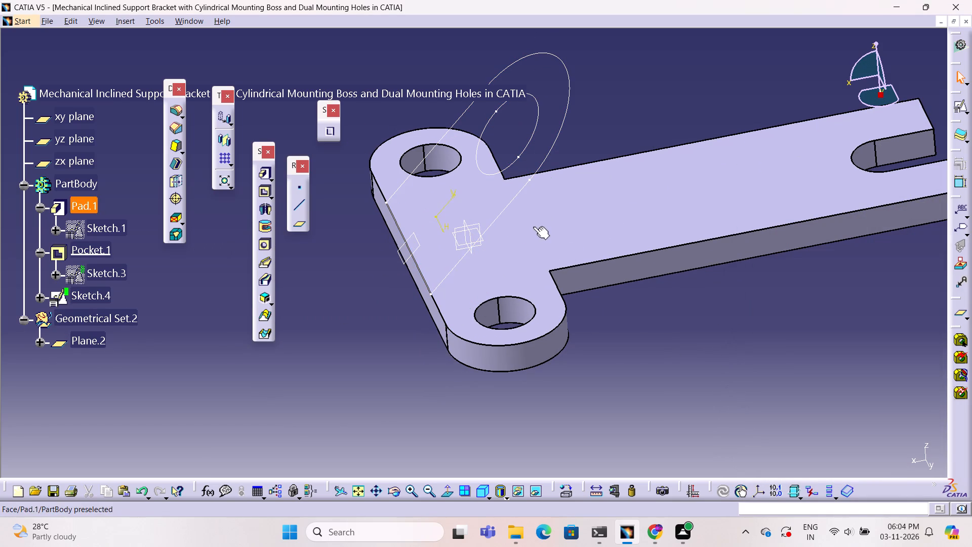
Start a Shaft from Sketch.4 with the base's straight outer top edge as its rotation axis.
click(105, 299)
click(268, 212)
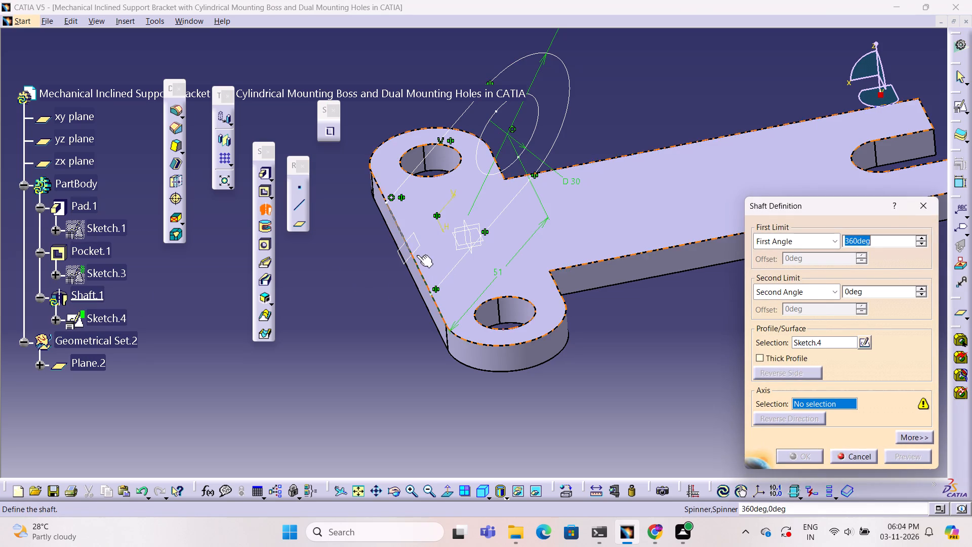
click(381, 193)
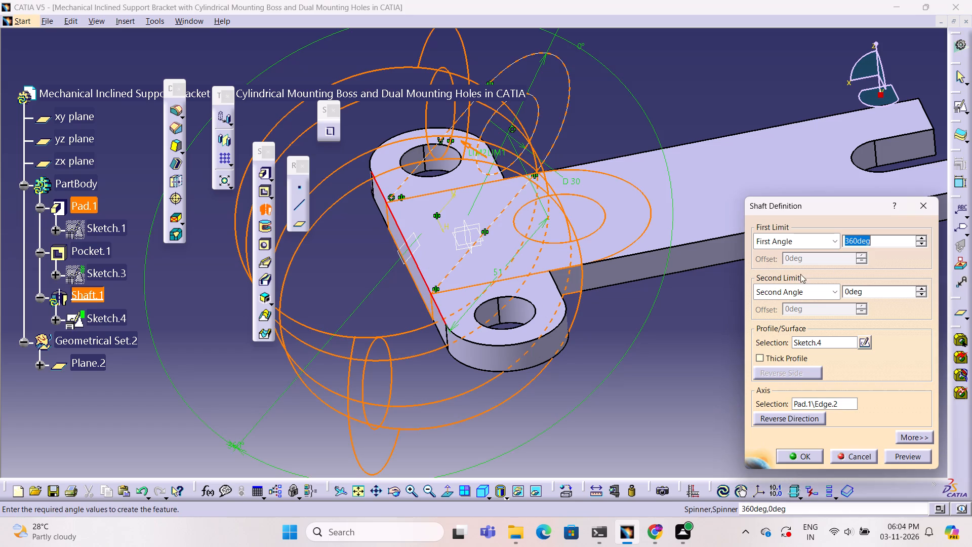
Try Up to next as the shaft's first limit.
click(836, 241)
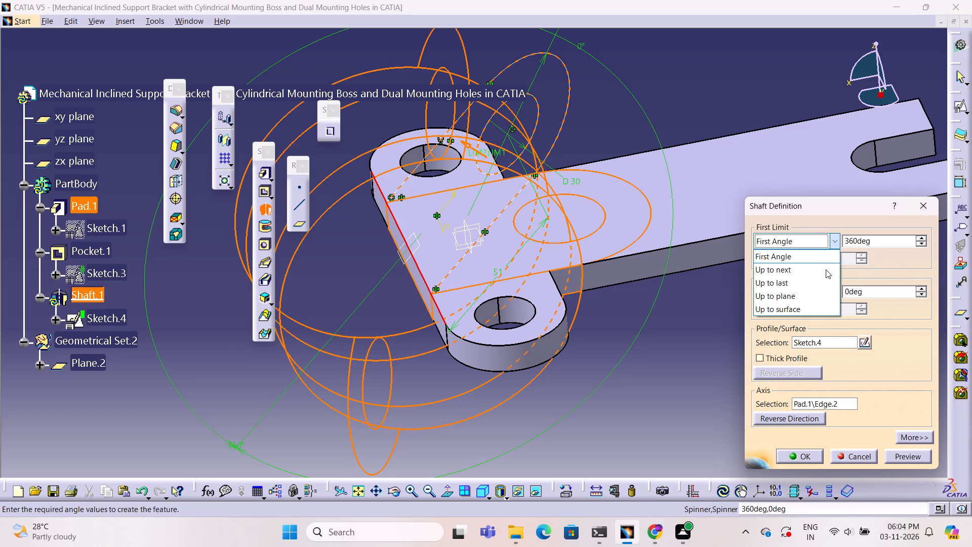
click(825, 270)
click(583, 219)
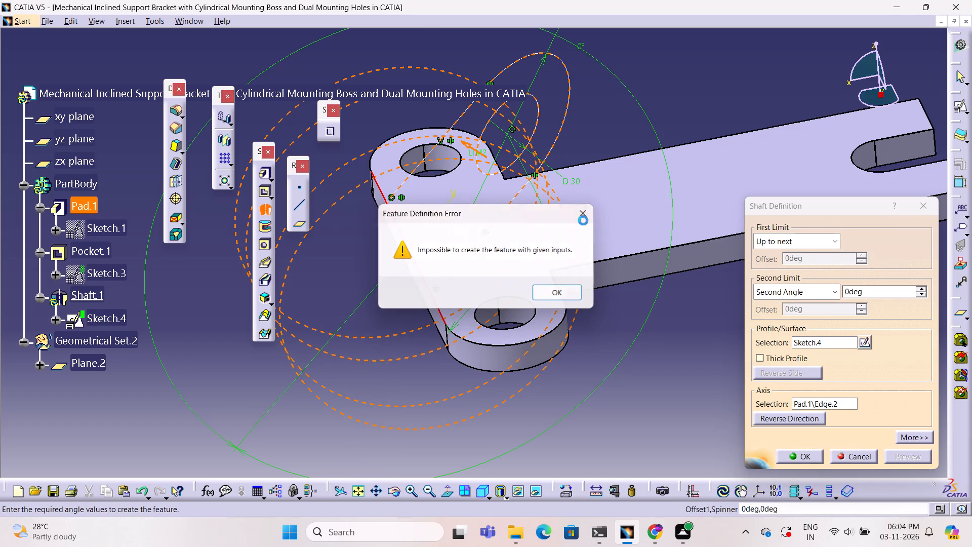
Reverse the shaft's rotation direction and set its first limit to Up to last.
click(804, 417)
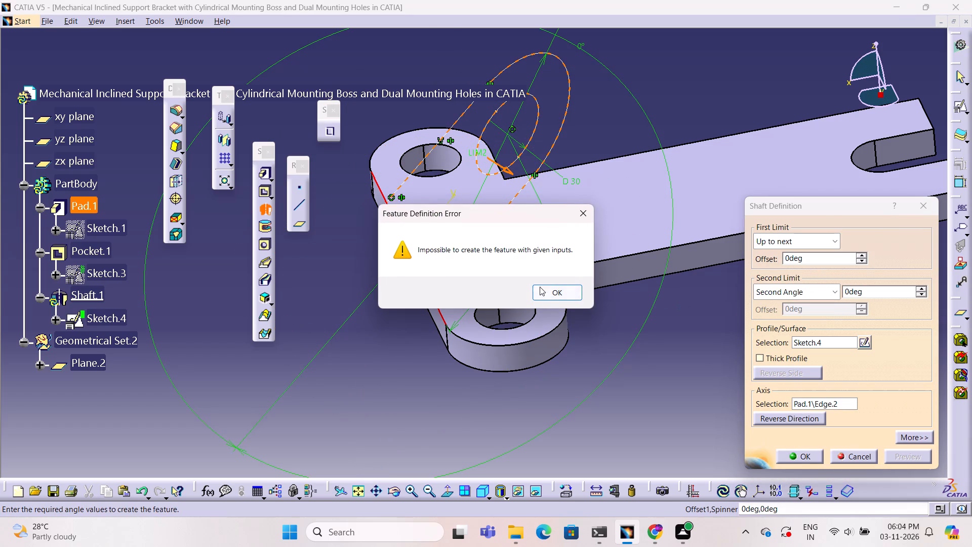
click(557, 292)
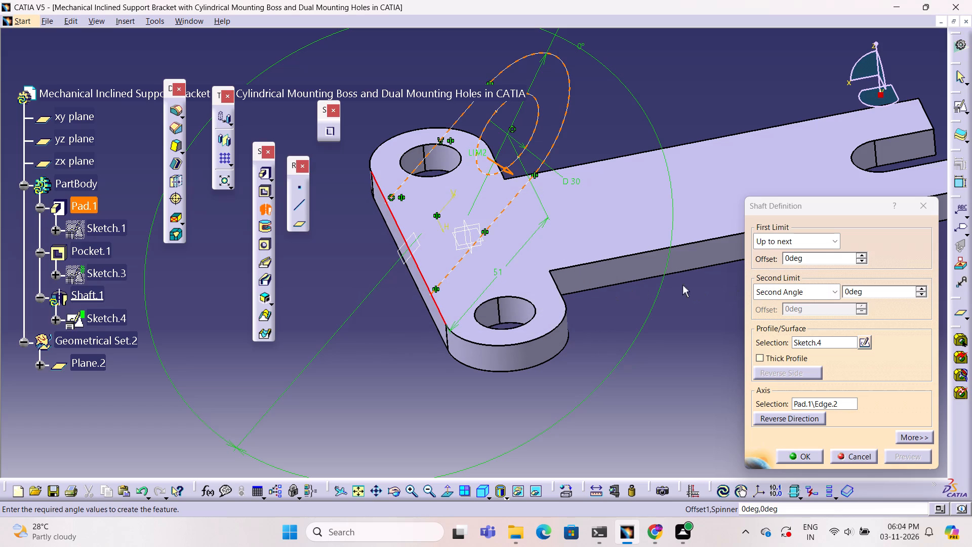
click(838, 243)
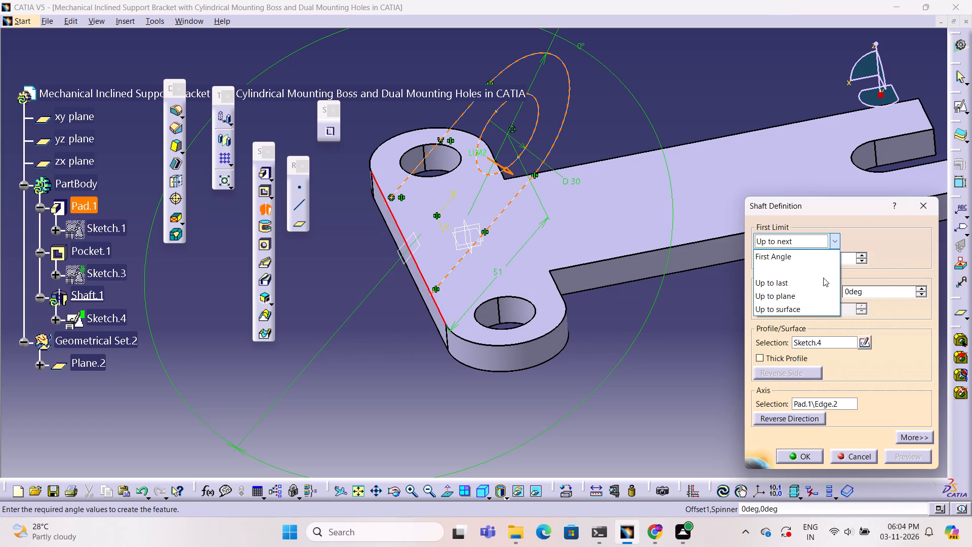
click(822, 280)
click(574, 289)
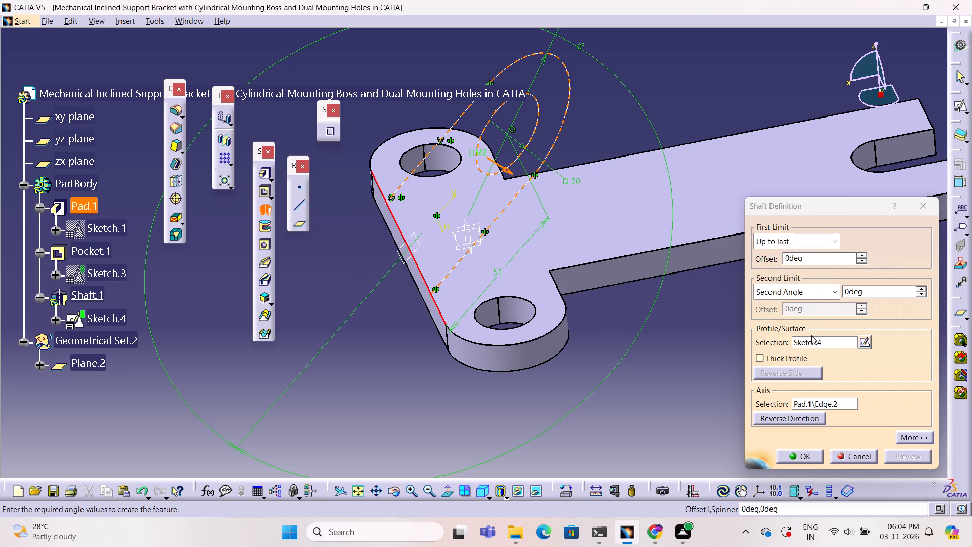
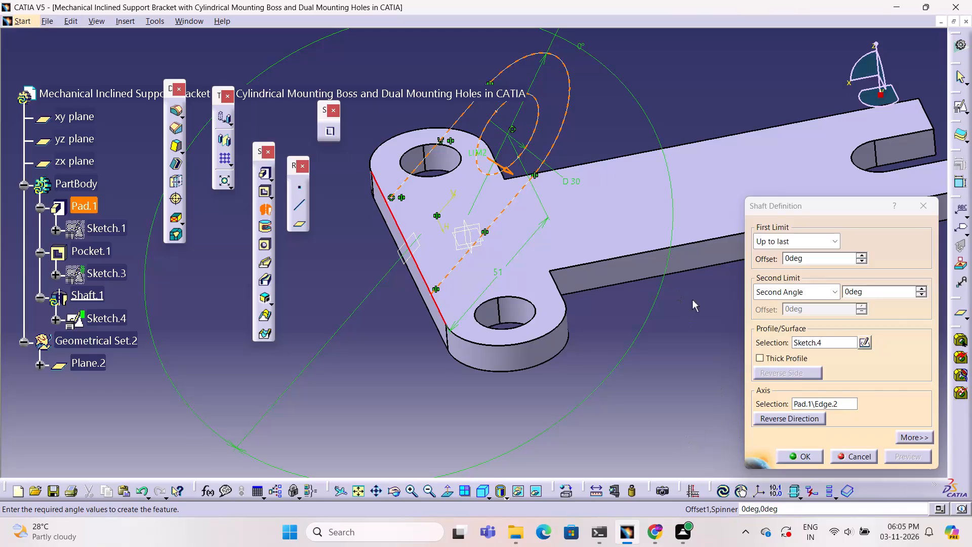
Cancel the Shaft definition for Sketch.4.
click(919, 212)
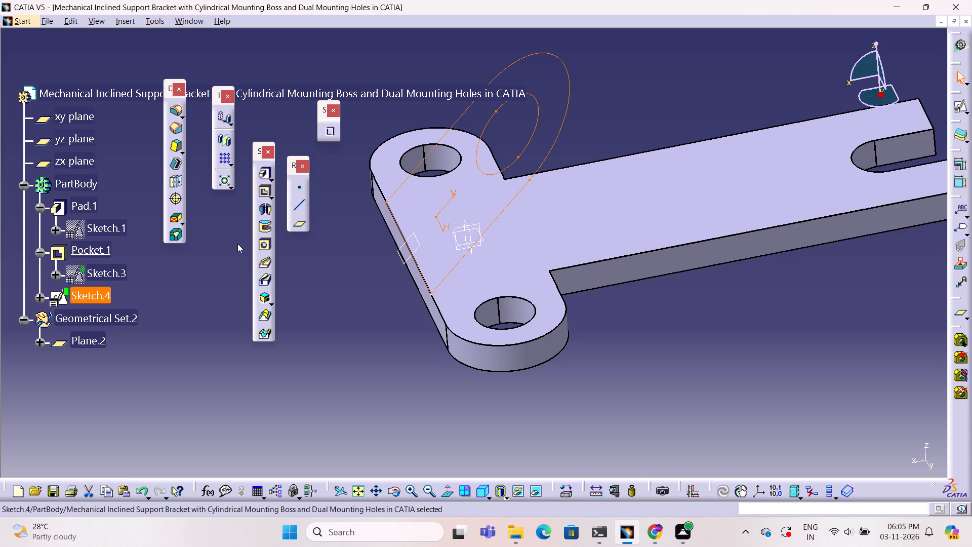
Start a Pad from Sketch.4 with its first limit set to Up to next and preview it.
click(267, 178)
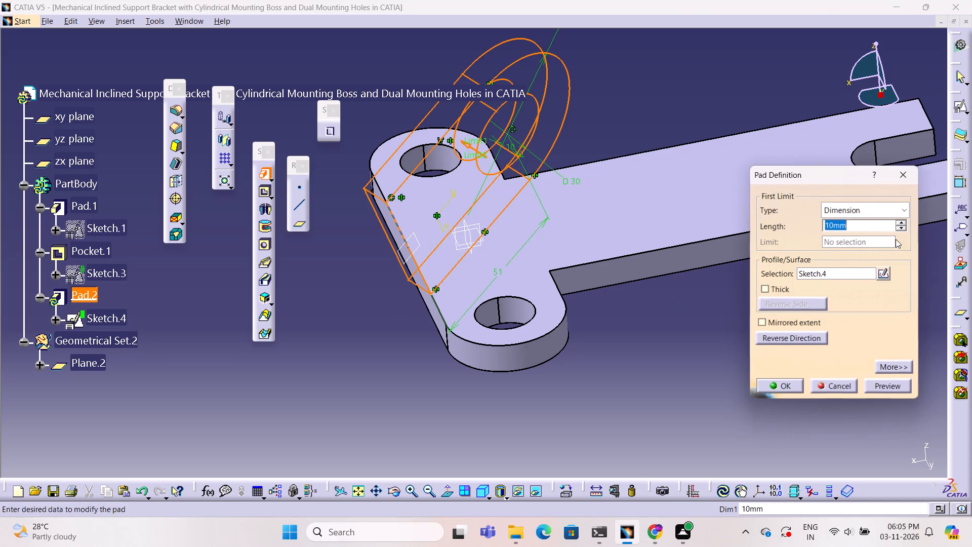
click(904, 207)
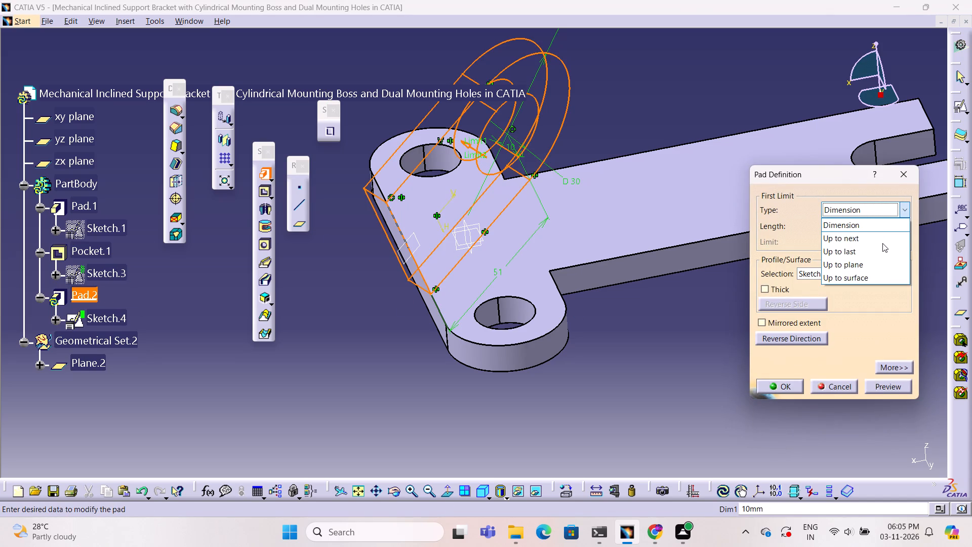
click(884, 240)
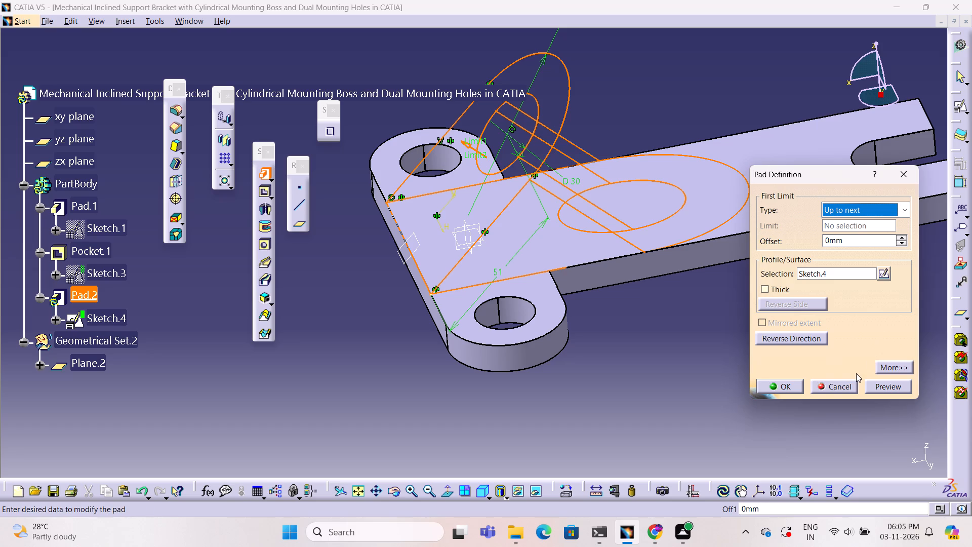
click(884, 382)
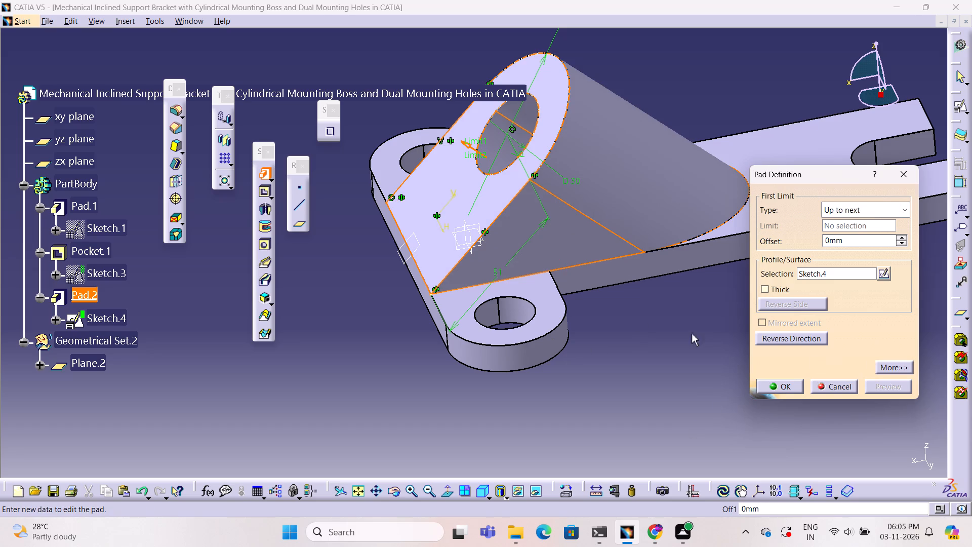
ctrl+middle_drag(627, 332, 680, 323)
ctrl+right_drag(627, 332, 680, 323)
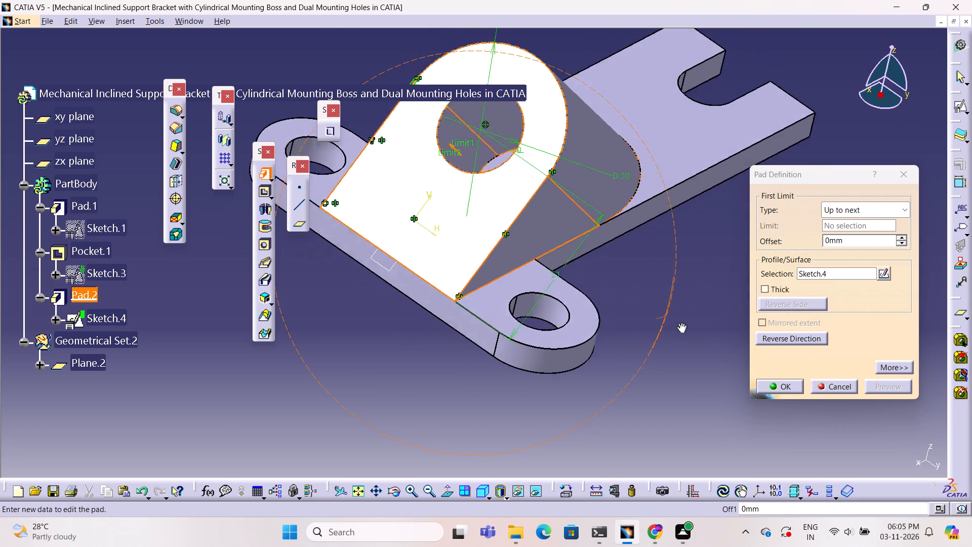
ctrl+right_drag(680, 323, 633, 311)
ctrl+middle_drag(680, 323, 633, 311)
ctrl+right_click(633, 311)
ctrl+right_click(633, 311)
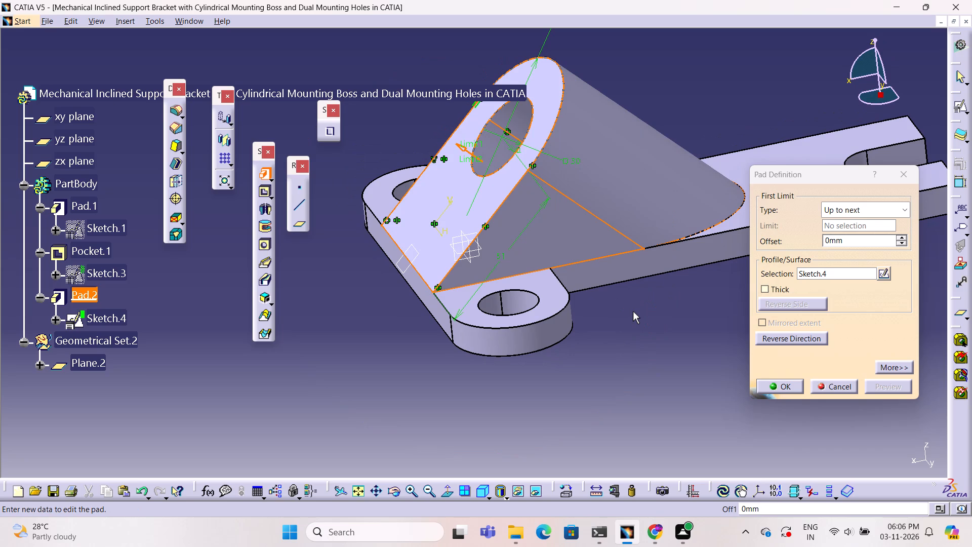
Change the pad's first limit type to Up to last and create the pad.
click(901, 213)
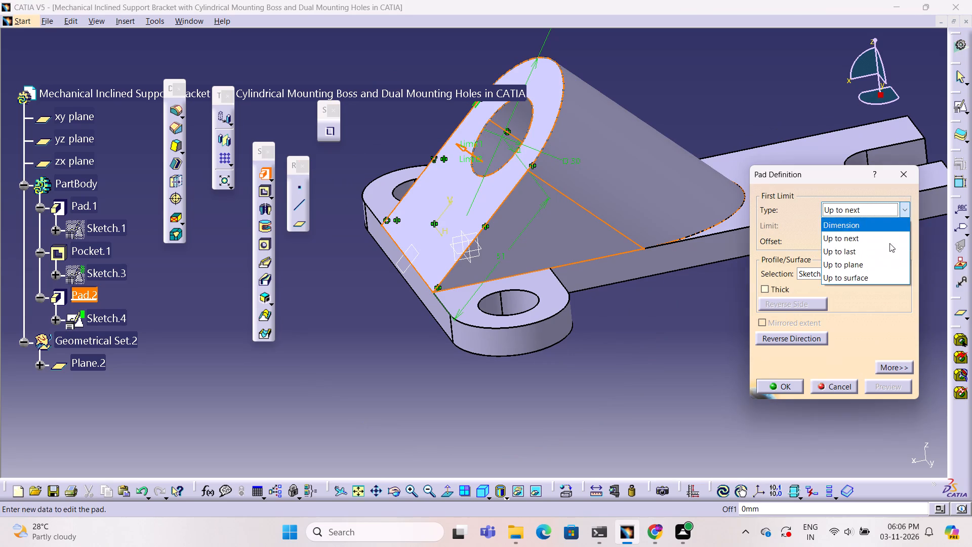
click(888, 247)
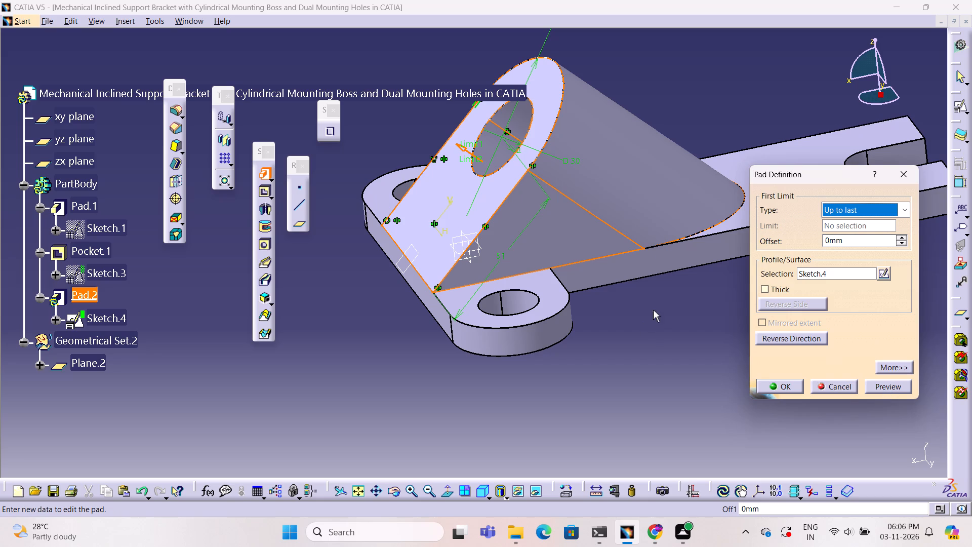
ctrl+middle_drag(669, 298, 652, 299)
ctrl+right_drag(669, 298, 650, 308)
ctrl+middle_drag(652, 300, 650, 308)
ctrl+middle_drag(669, 317, 666, 299)
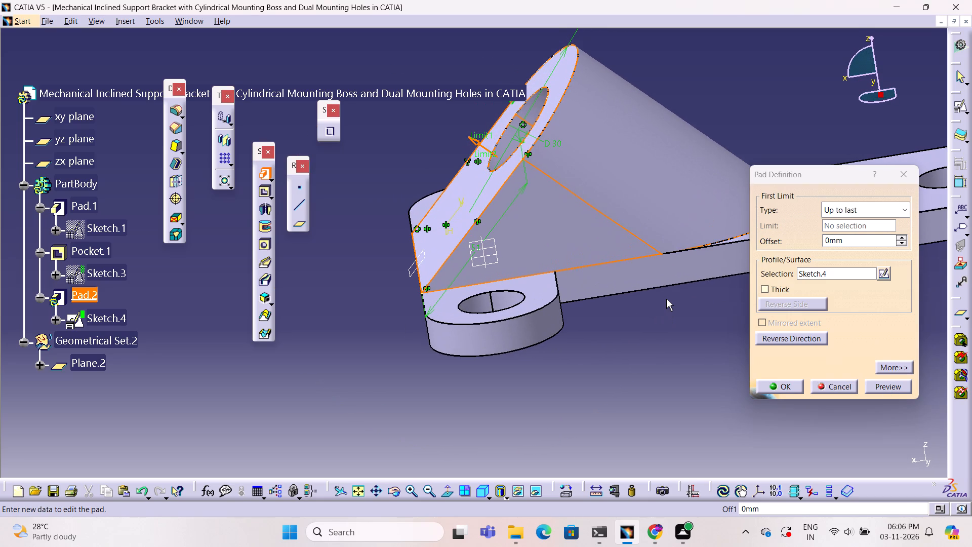
ctrl+middle_click(666, 299)
middle_drag(666, 299, 488, 373)
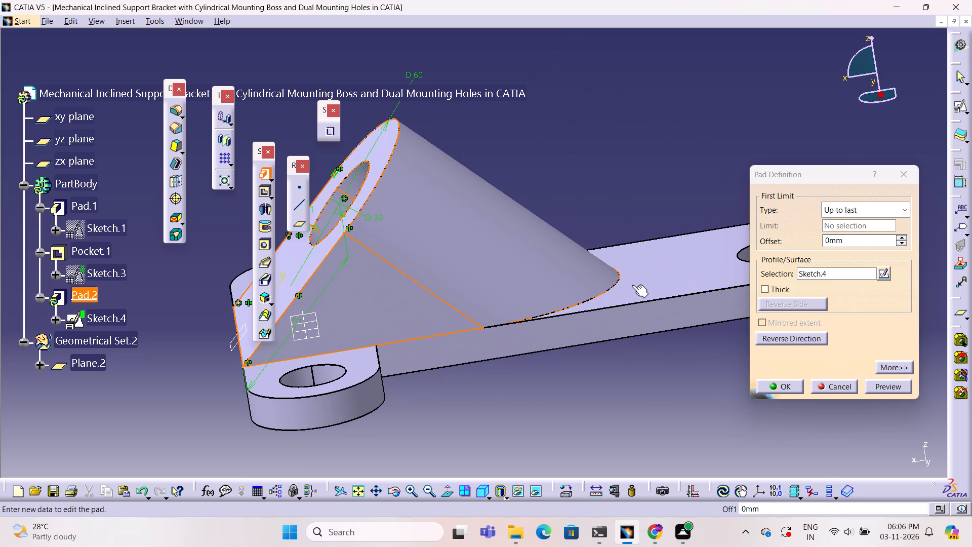
ctrl+middle_drag(647, 332, 598, 356)
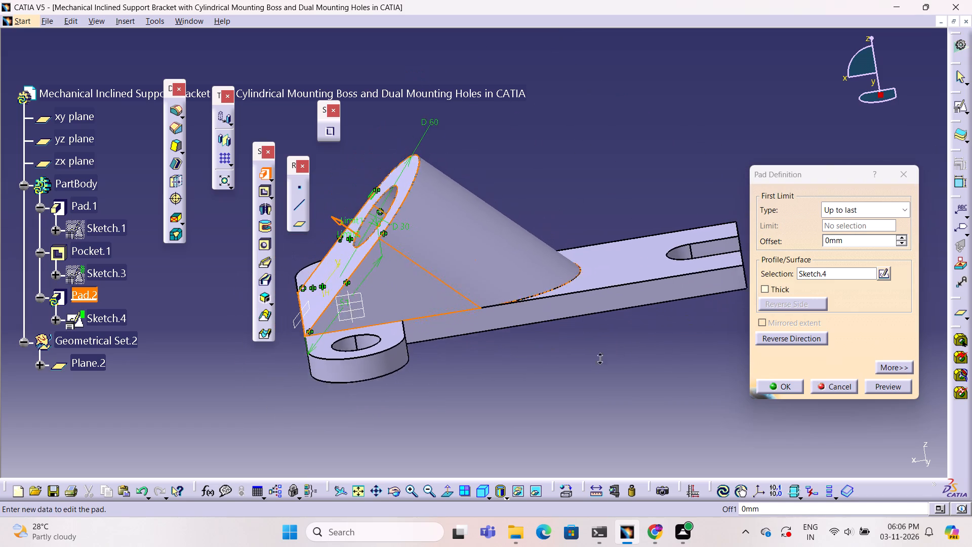
ctrl+middle_drag(598, 356, 584, 377)
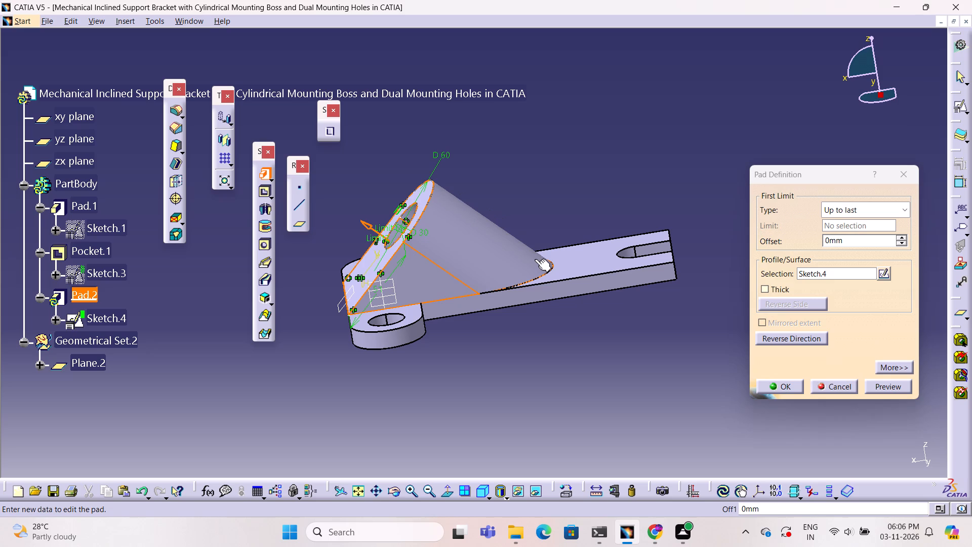
click(790, 383)
click(589, 385)
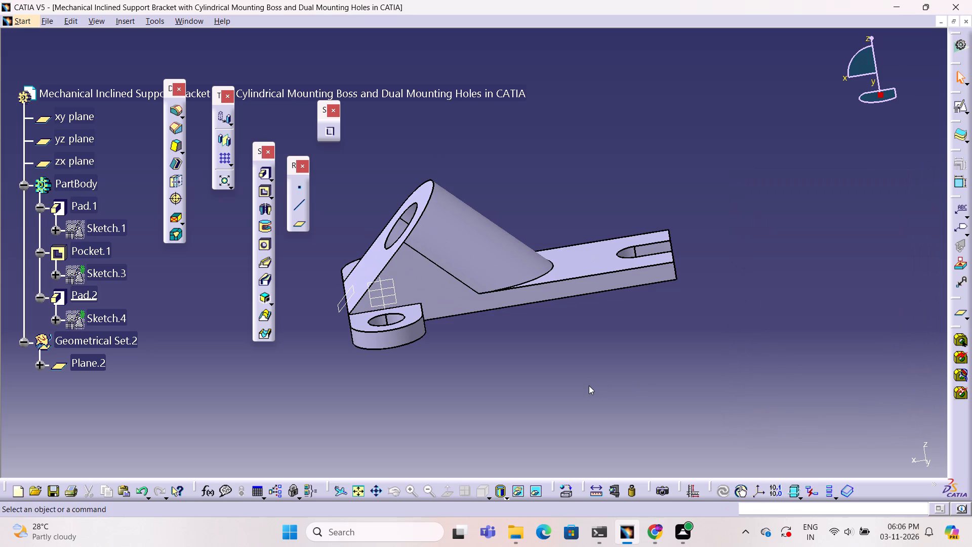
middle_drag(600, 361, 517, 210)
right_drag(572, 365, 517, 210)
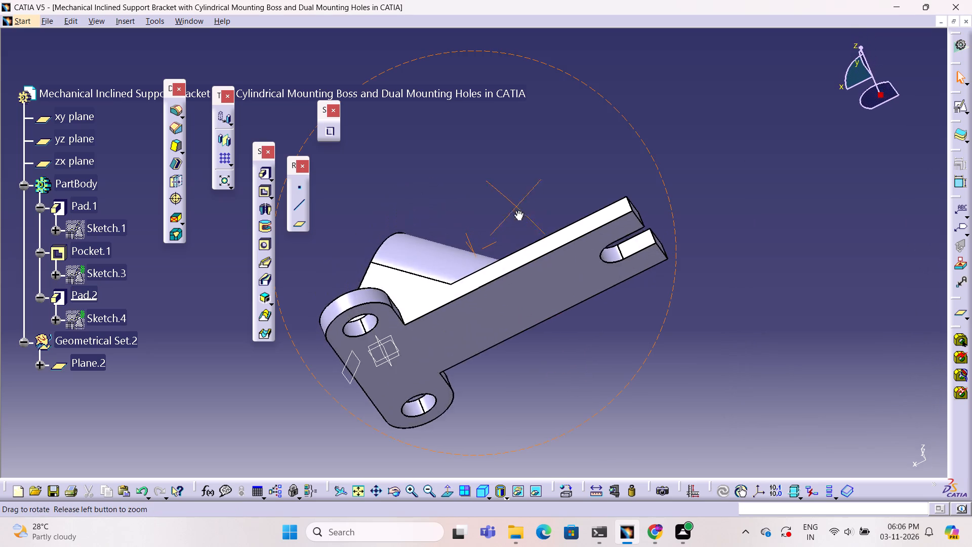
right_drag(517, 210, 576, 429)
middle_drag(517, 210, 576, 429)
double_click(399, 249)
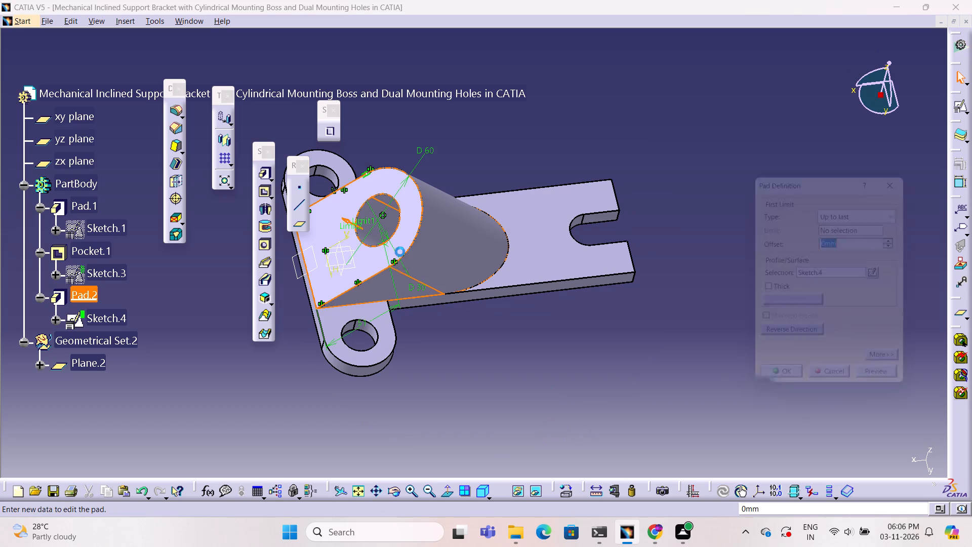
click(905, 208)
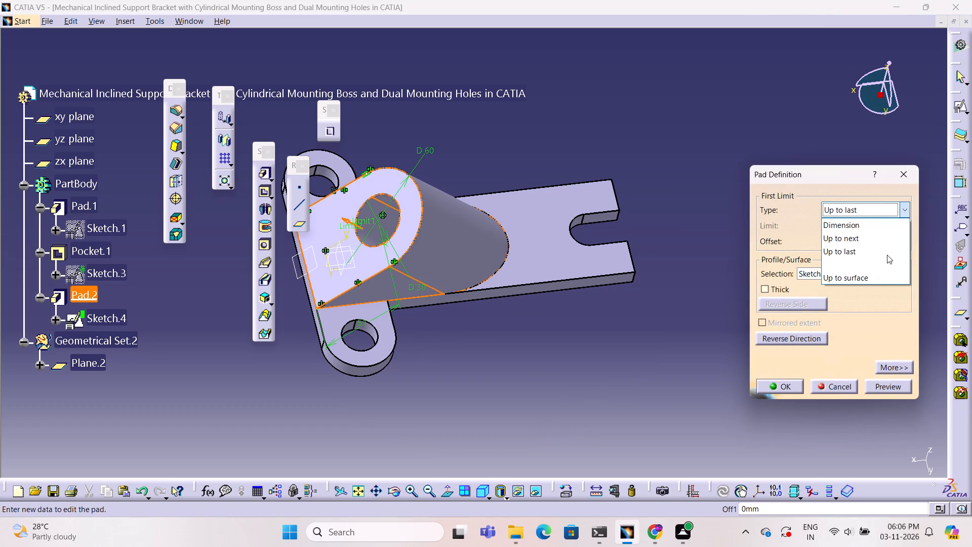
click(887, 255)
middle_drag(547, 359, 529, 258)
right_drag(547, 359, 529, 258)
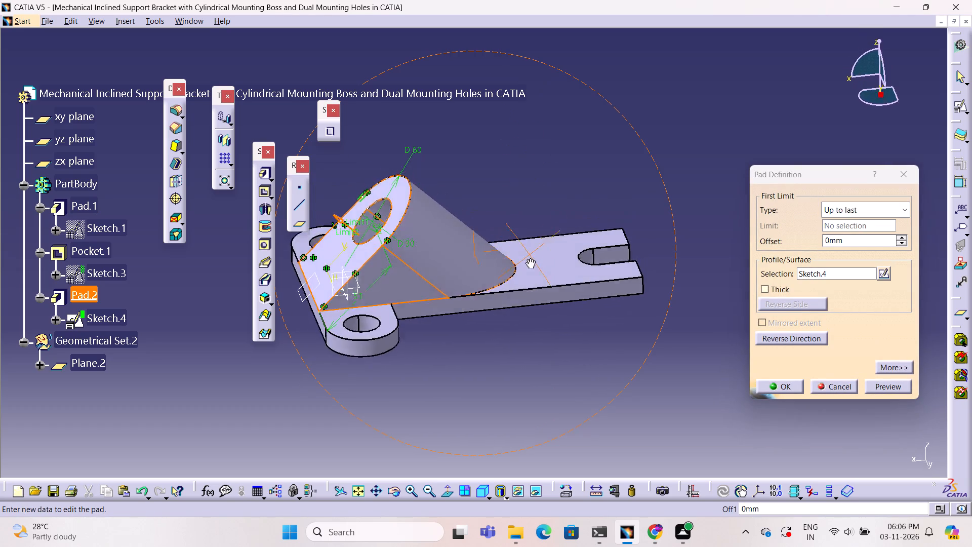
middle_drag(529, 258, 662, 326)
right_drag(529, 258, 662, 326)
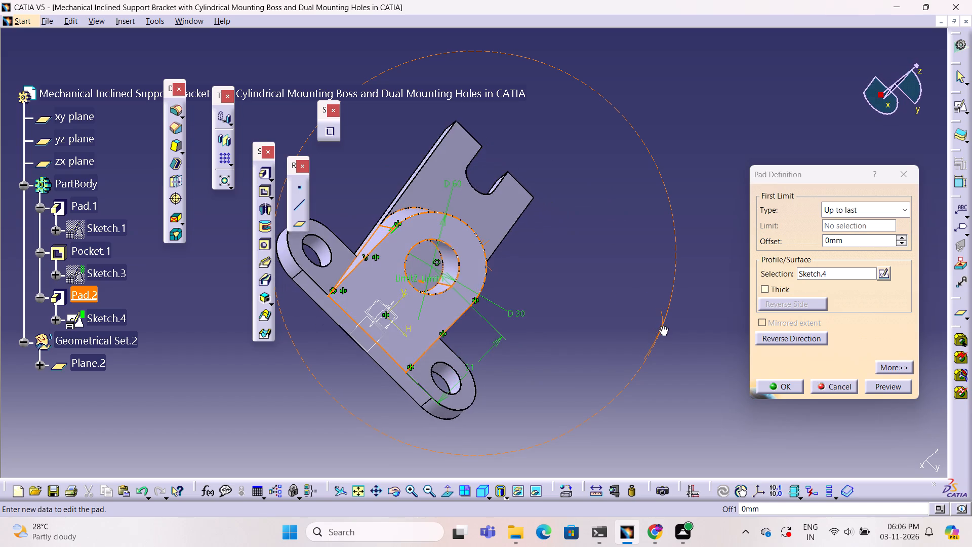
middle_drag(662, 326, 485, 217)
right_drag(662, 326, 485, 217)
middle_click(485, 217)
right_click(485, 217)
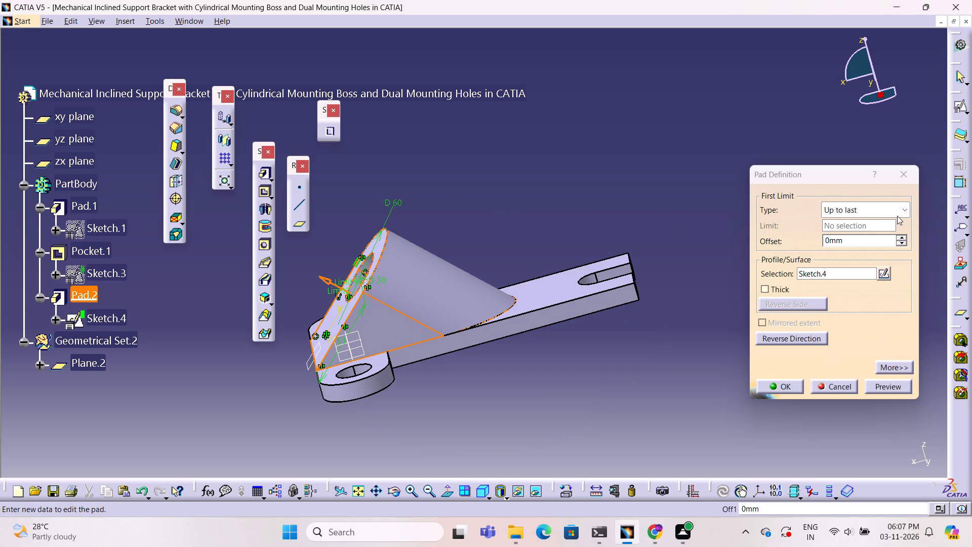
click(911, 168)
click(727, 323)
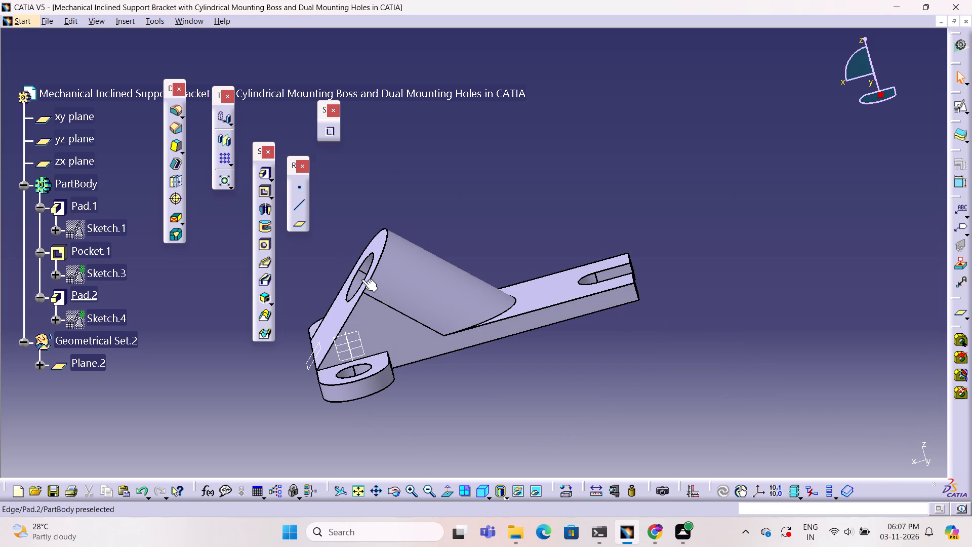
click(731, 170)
Create a positioned sketch on the boss's inclined front face, project the circular hole edge into it and exit the sketch.
click(346, 316)
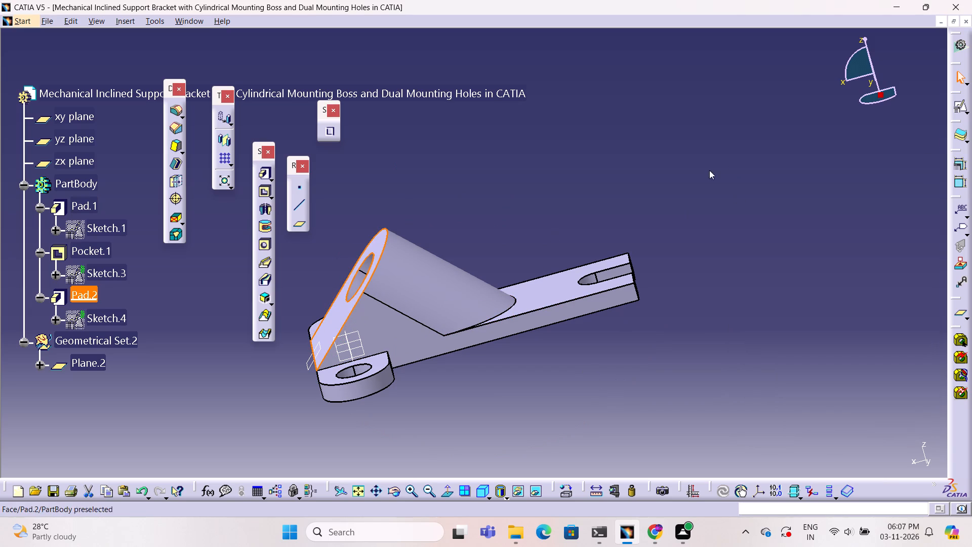
click(963, 113)
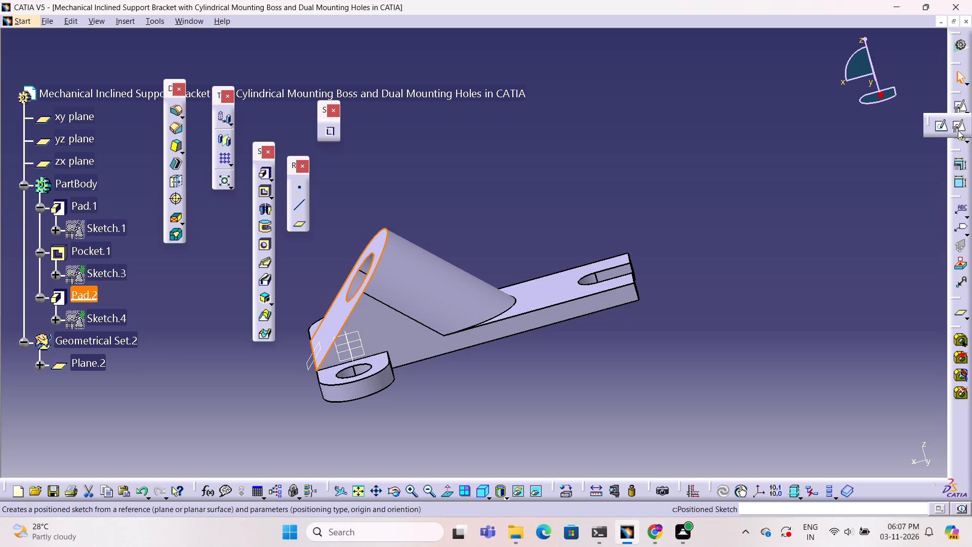
click(958, 130)
click(875, 458)
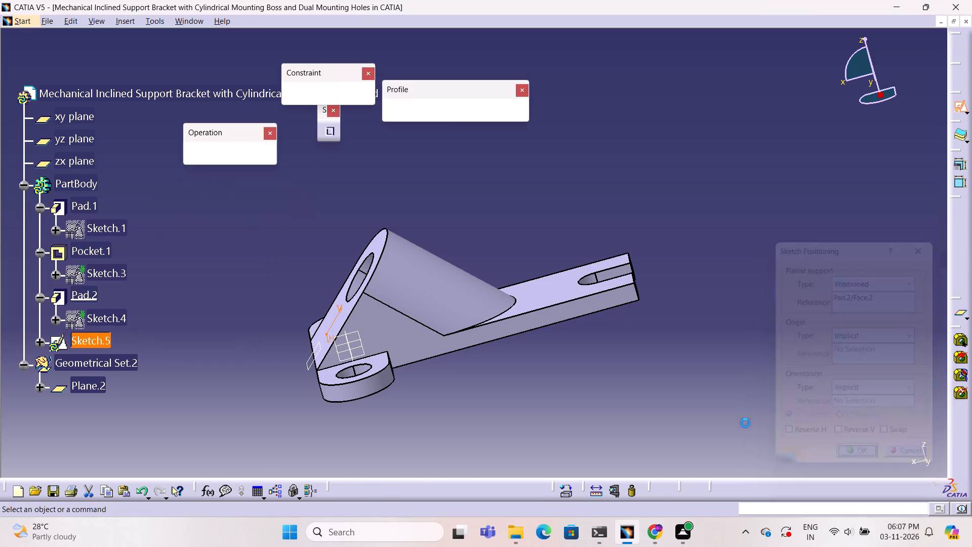
click(238, 395)
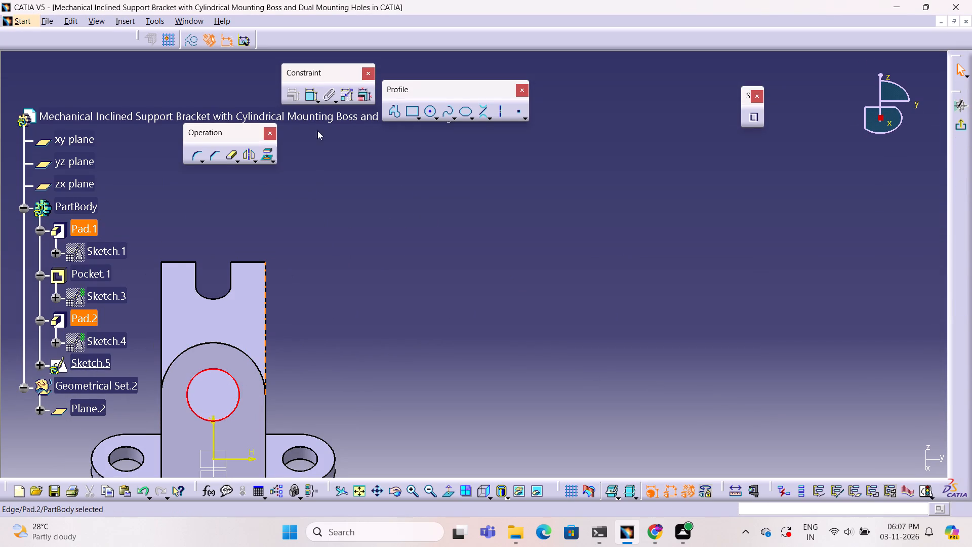
click(268, 153)
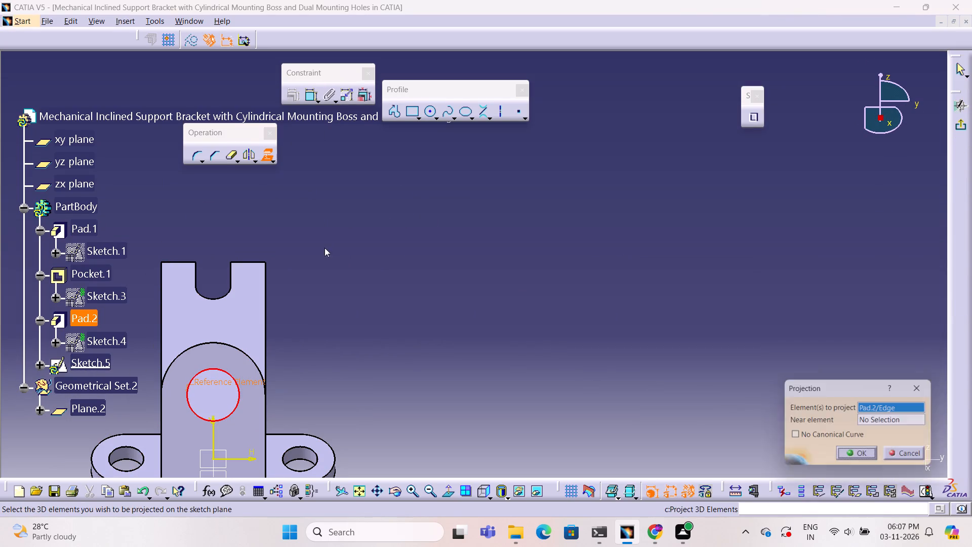
click(870, 456)
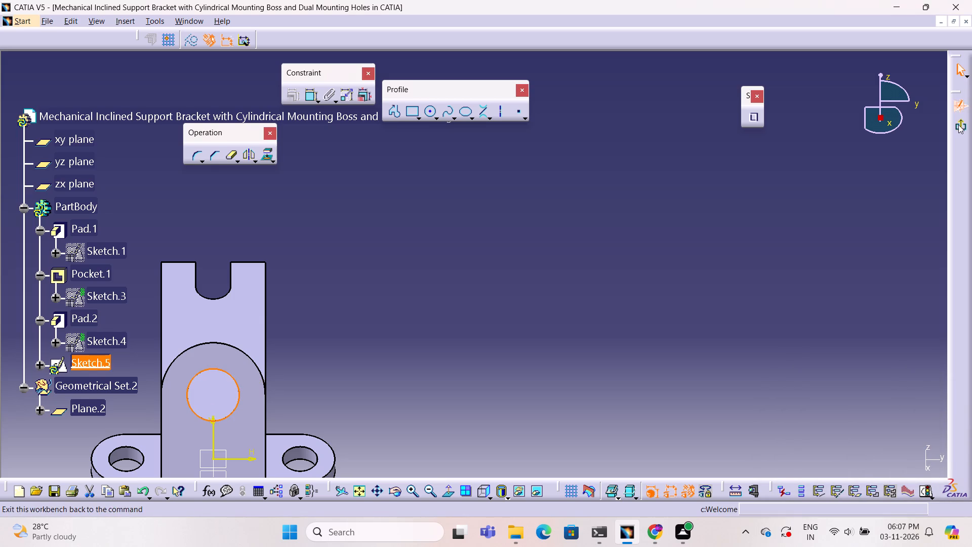
click(958, 125)
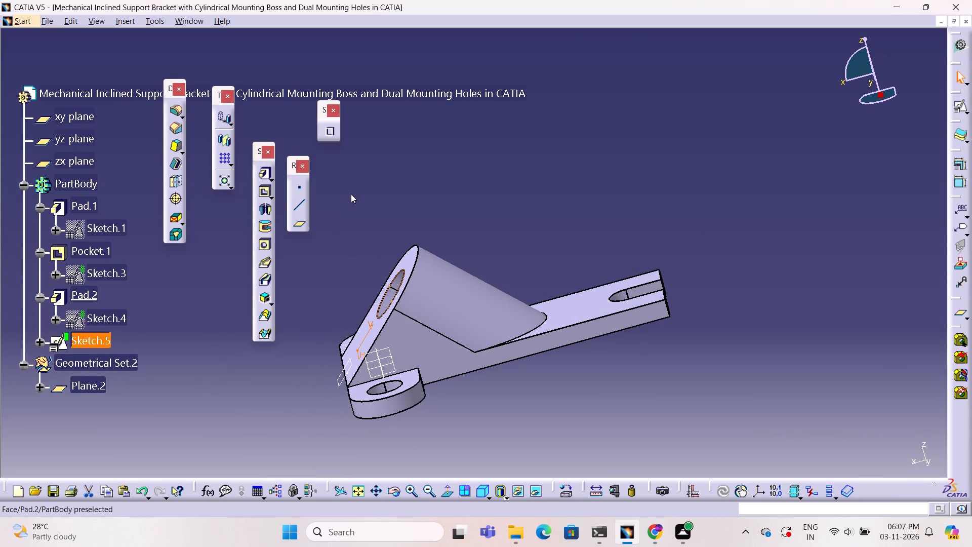
Cut a pocket from Sketch.5 through the boss and base with its first limit set to Up to last.
click(260, 190)
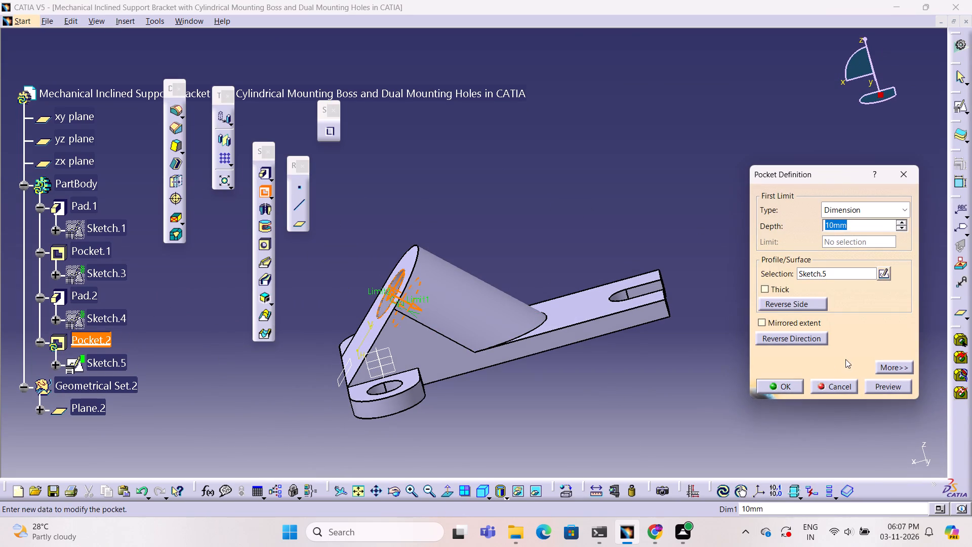
click(907, 207)
click(883, 258)
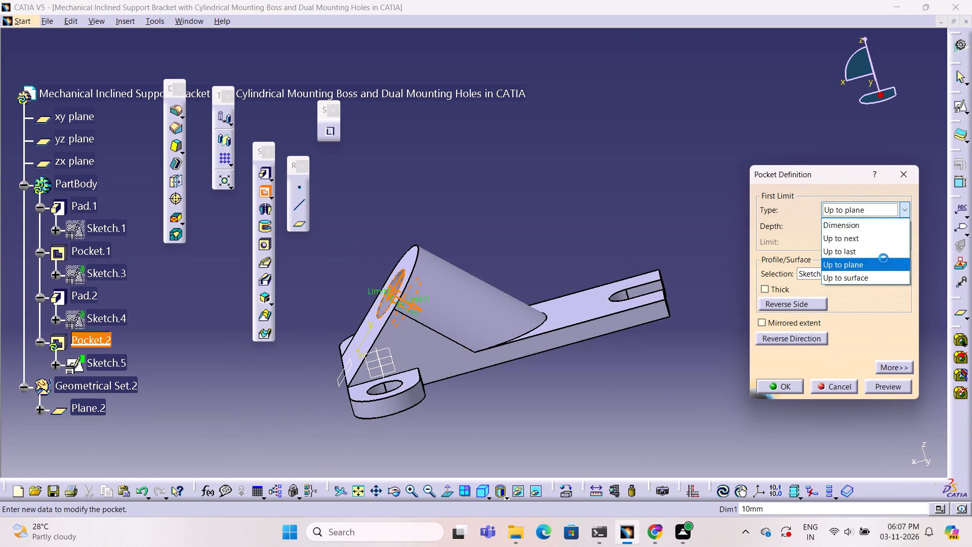
click(901, 207)
click(876, 251)
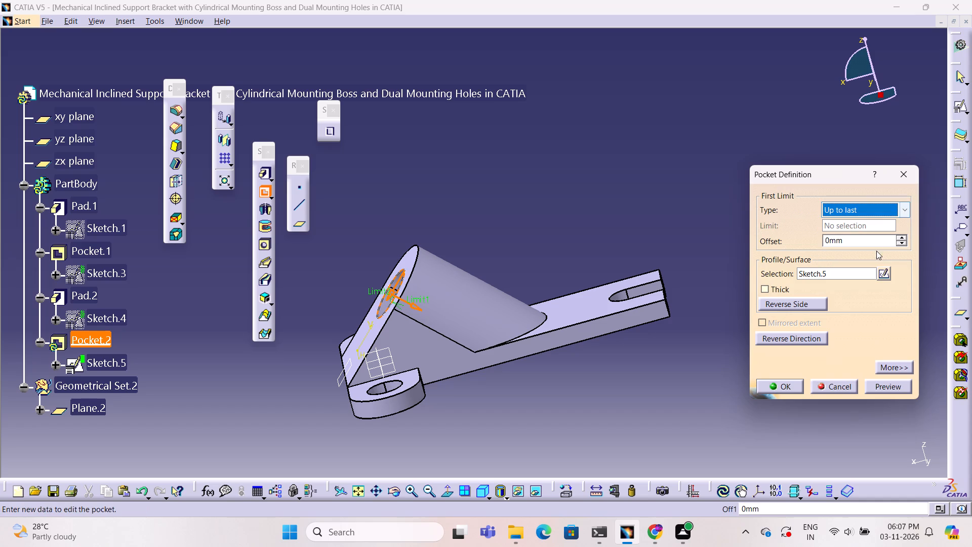
ctrl+middle_drag(649, 357, 596, 307)
ctrl+right_drag(633, 354, 596, 307)
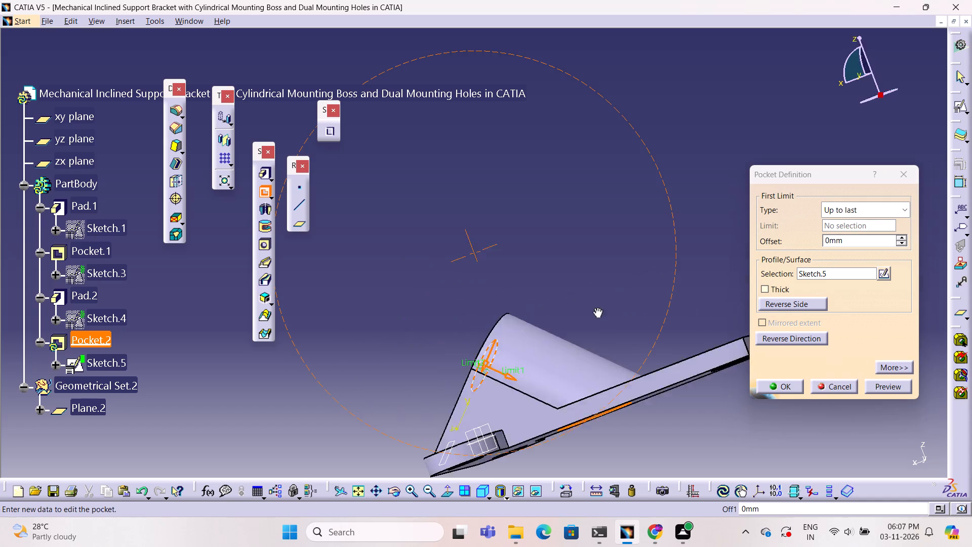
ctrl+right_drag(596, 307, 577, 267)
ctrl+middle_drag(596, 307, 577, 267)
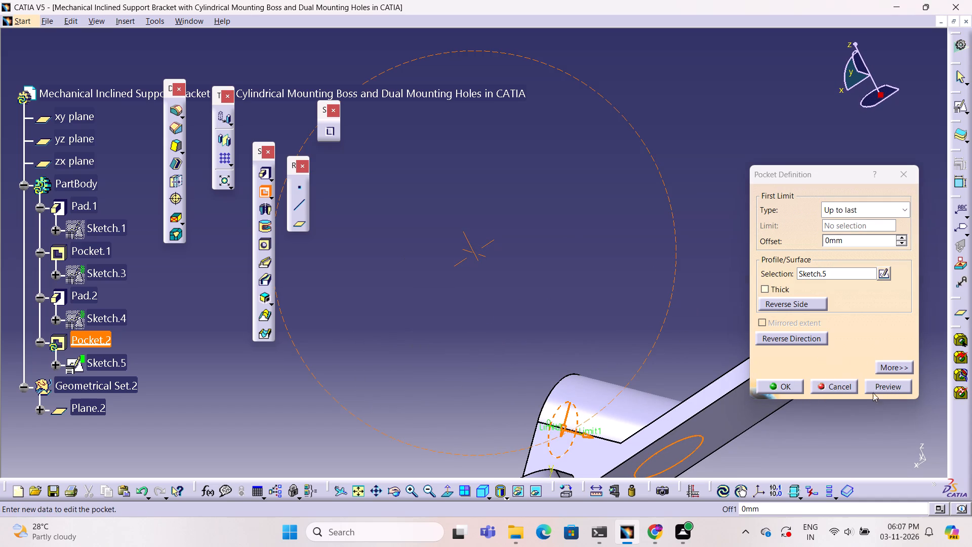
click(880, 393)
ctrl+middle_drag(589, 413, 587, 446)
ctrl+right_drag(571, 400, 587, 446)
right_click(588, 446)
middle_drag(588, 441, 586, 441)
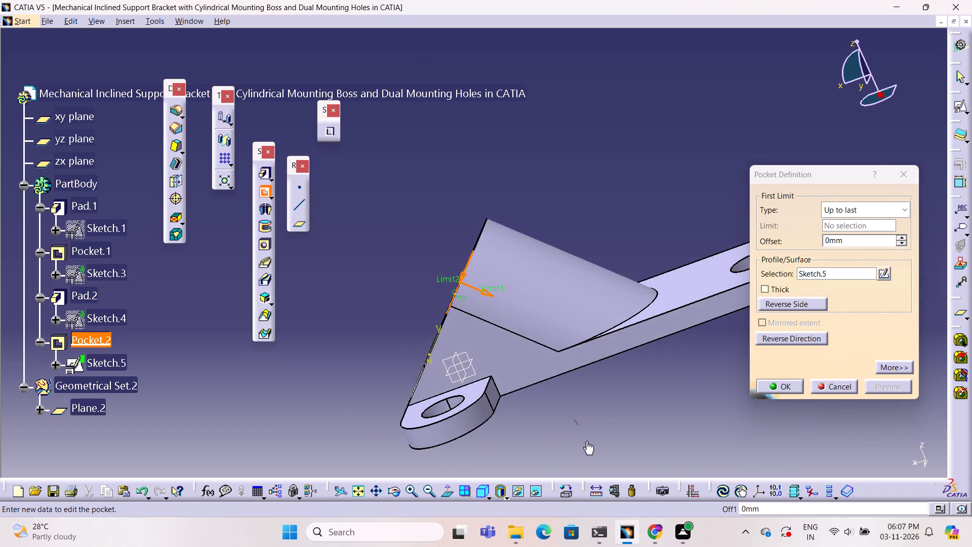
middle_drag(586, 441, 578, 426)
ctrl+right_drag(566, 396, 578, 426)
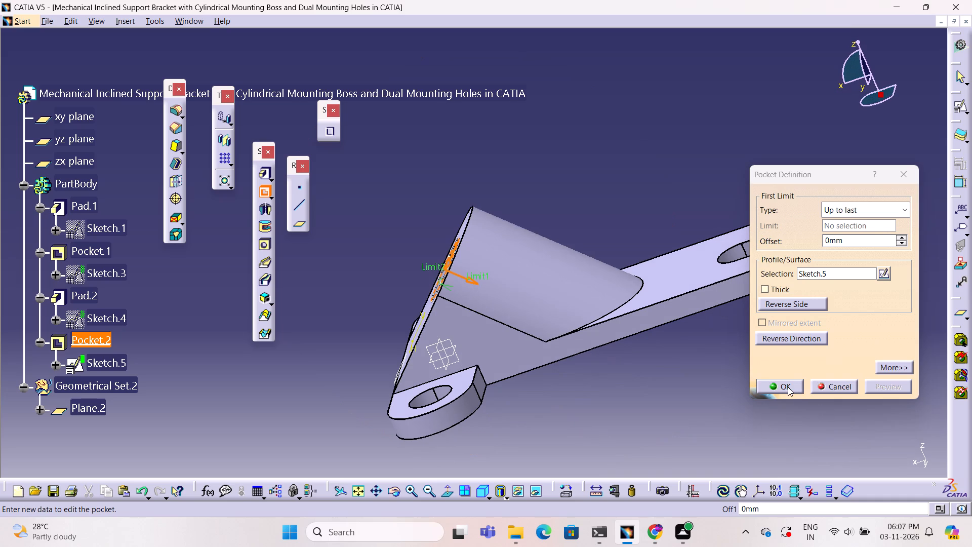
click(788, 387)
Relocate the dynamic sectioning toolbar to its own row beneath the menu bar, keeping the Tools toolbar docked along the bottom.
click(630, 412)
ctrl+middle_drag(627, 409, 590, 380)
ctrl+right_drag(627, 409, 590, 380)
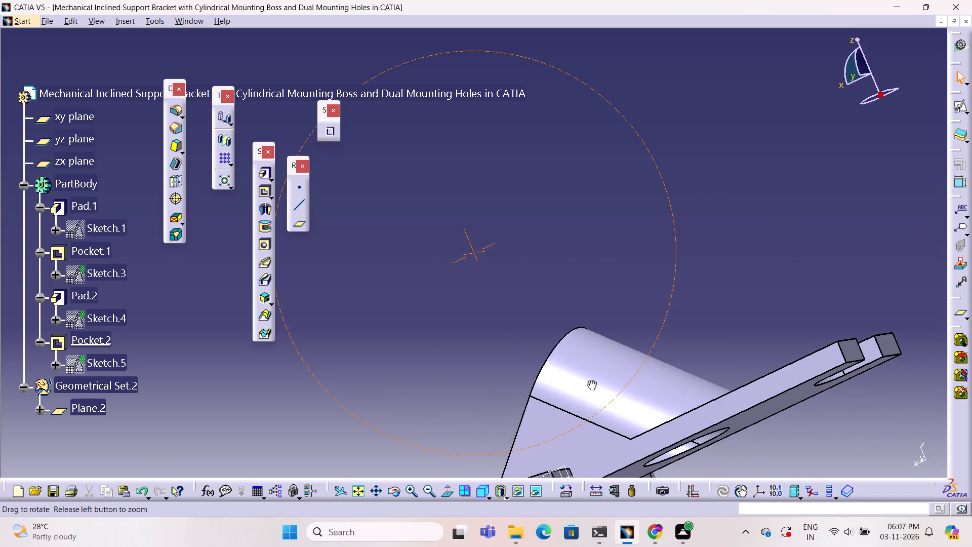
ctrl+middle_drag(590, 380, 592, 387)
ctrl+right_drag(590, 380, 592, 387)
click(721, 466)
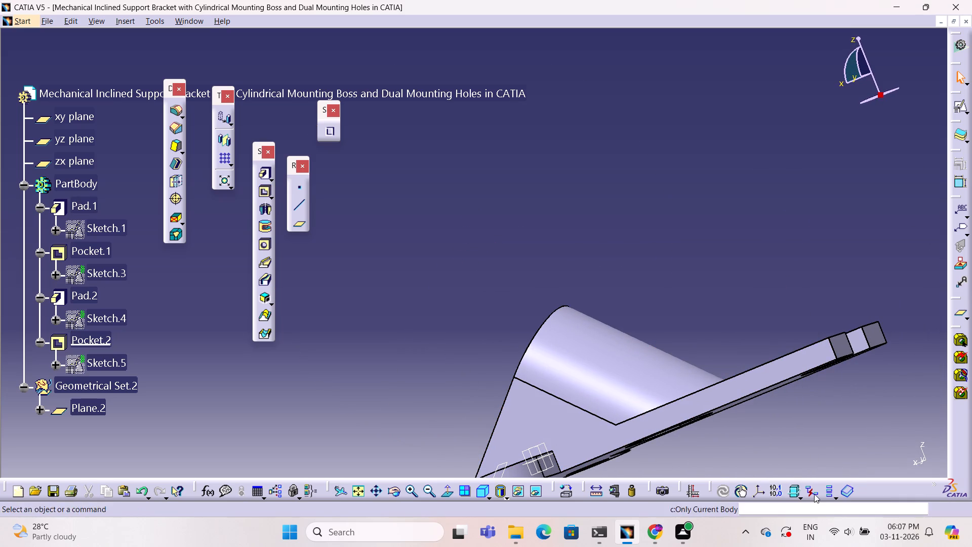
drag(708, 486, 692, 357)
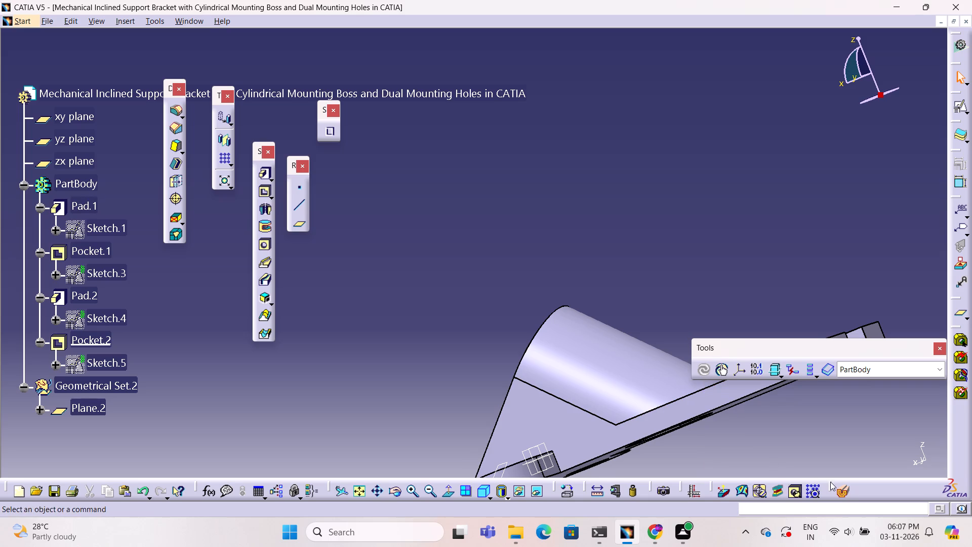
drag(844, 490, 730, 318)
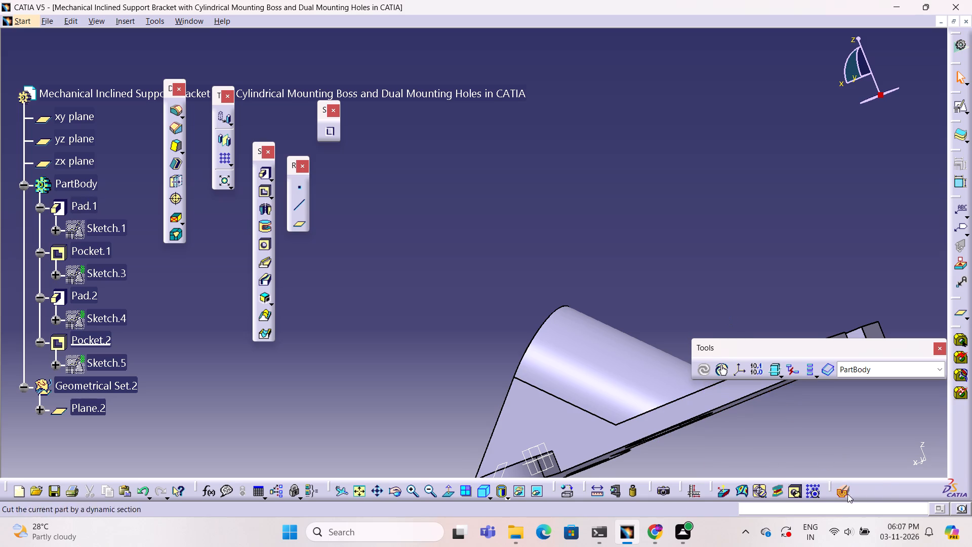
drag(830, 486, 547, 25)
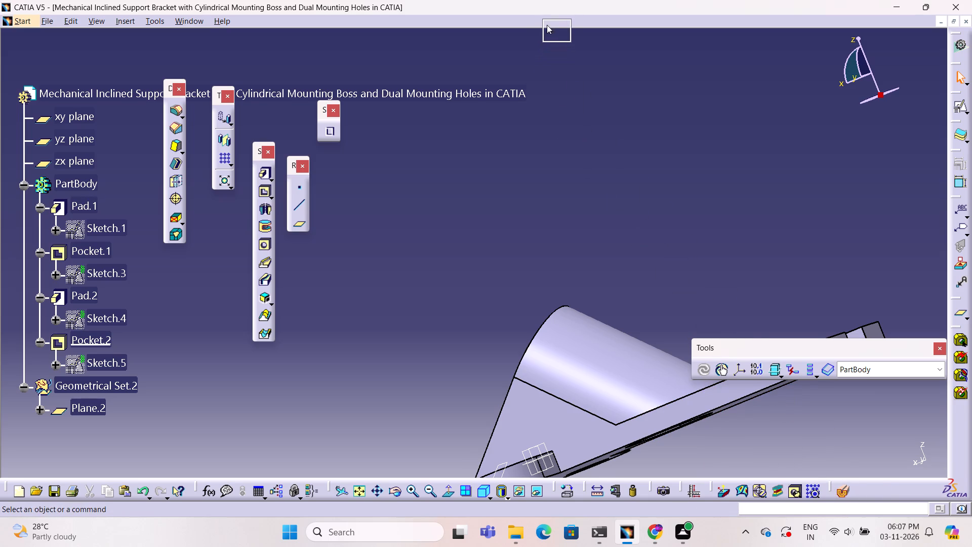
drag(547, 25, 548, 19)
drag(863, 338, 873, 482)
Section the bracket dynamically along its length through the boss bore, inspect the cut from several angles and end the sectioning.
ctrl+middle_click(654, 283)
ctrl+middle_click(654, 283)
ctrl+double_click(654, 283)
ctrl+middle_drag(654, 285, 653, 310)
click(560, 41)
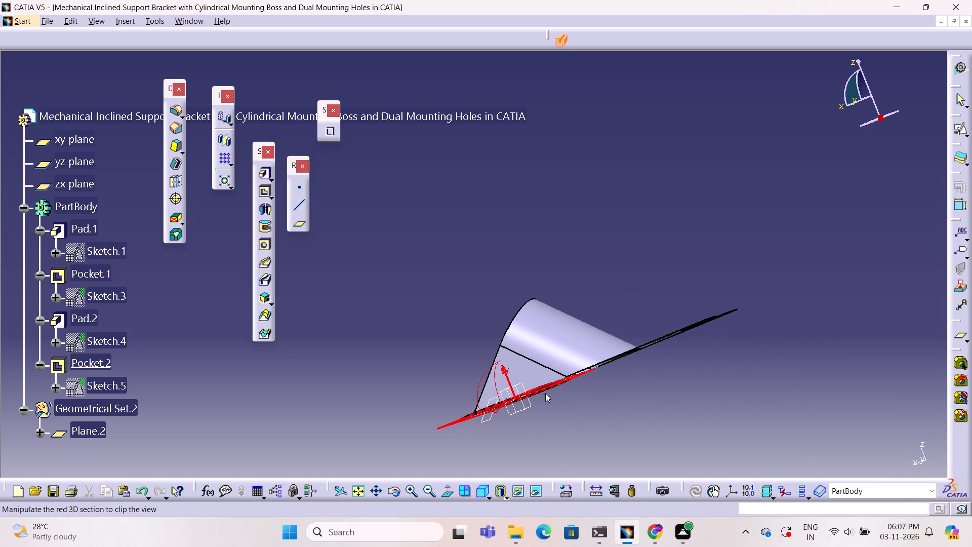
ctrl+middle_drag(521, 392, 598, 404)
ctrl+right_drag(521, 392, 598, 404)
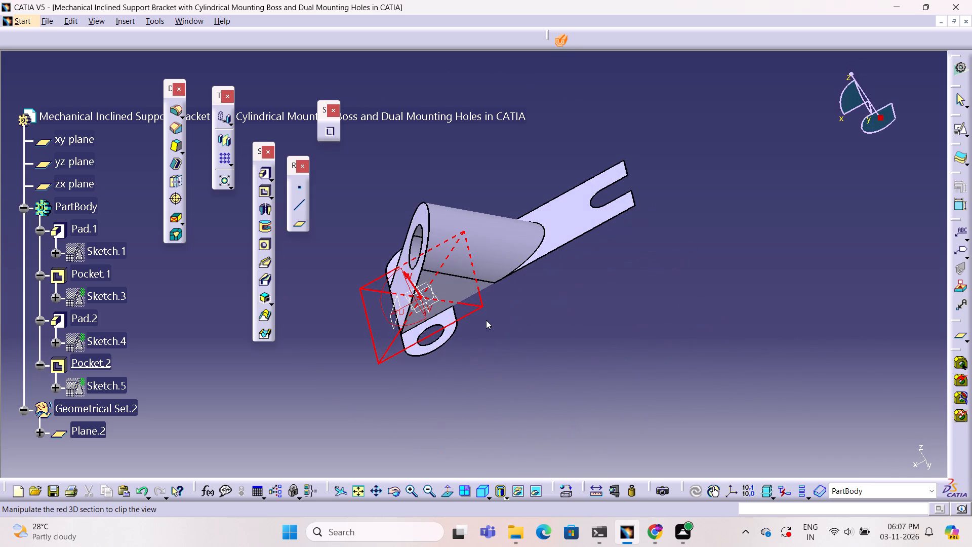
click(425, 288)
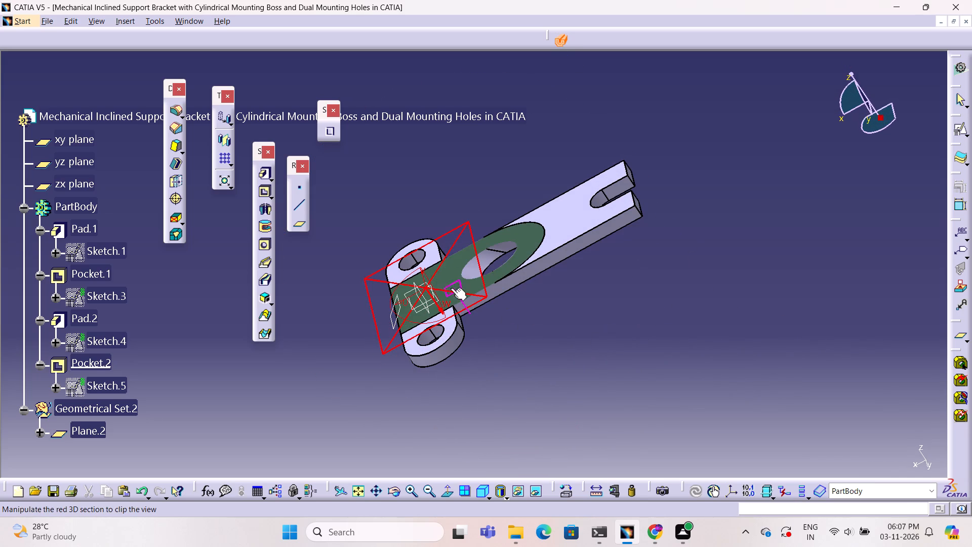
click(408, 292)
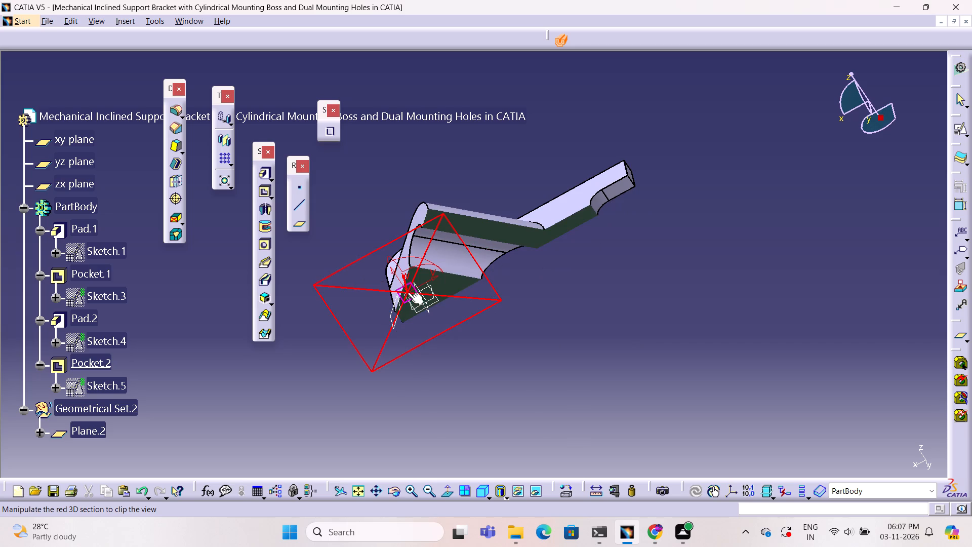
ctrl+middle_drag(515, 301, 518, 214)
ctrl+right_drag(515, 301, 518, 214)
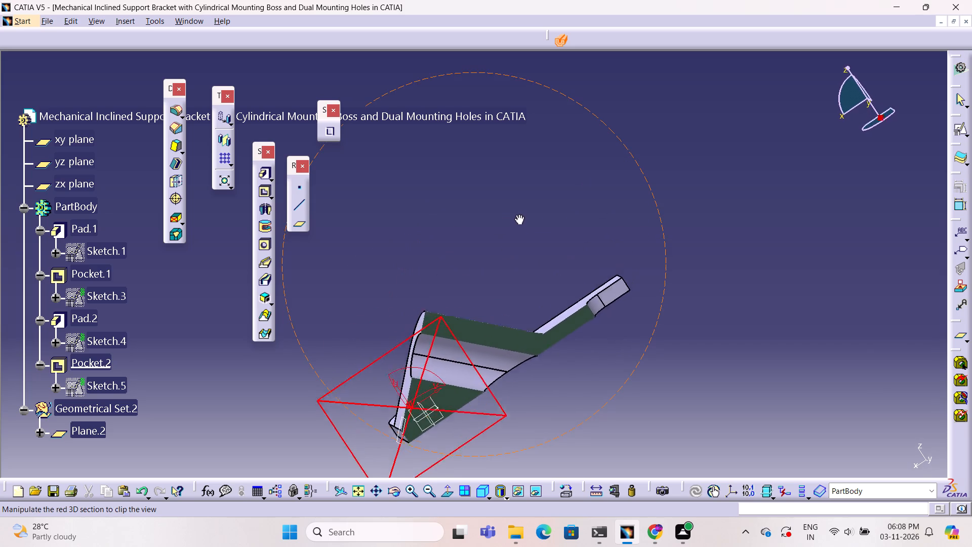
ctrl+middle_drag(518, 214, 525, 196)
ctrl+right_drag(518, 214, 518, 248)
ctrl+middle_drag(525, 197, 525, 208)
ctrl+middle_drag(525, 211, 518, 248)
ctrl+middle_drag(511, 344, 508, 283)
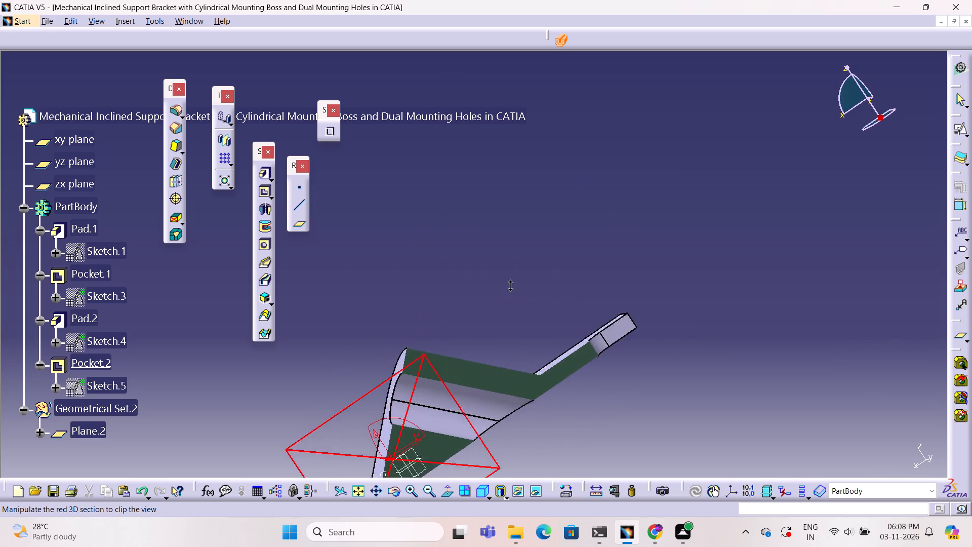
ctrl+middle_drag(508, 283, 518, 315)
ctrl+middle_drag(528, 357, 573, 425)
ctrl+right_drag(528, 357, 573, 425)
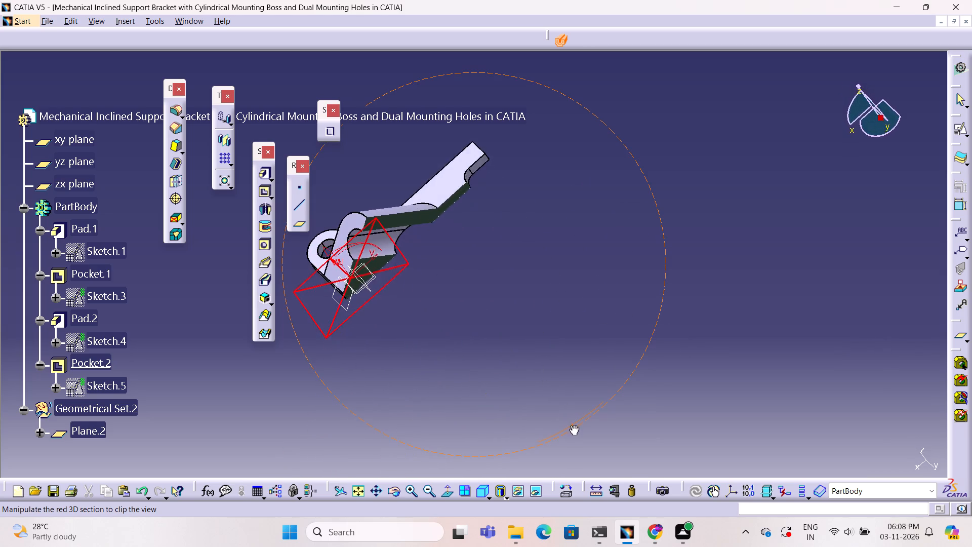
ctrl+middle_drag(573, 425, 492, 412)
ctrl+right_drag(573, 425, 492, 412)
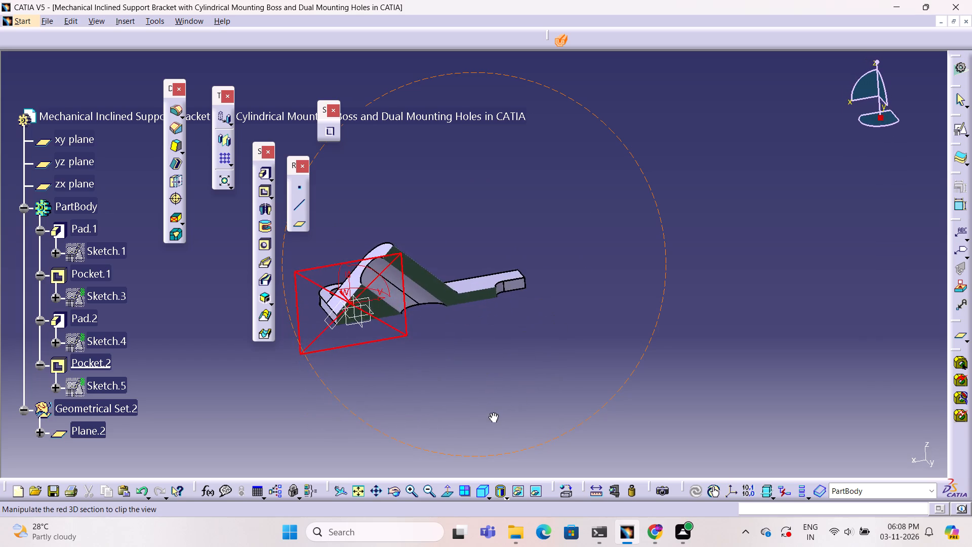
ctrl+middle_drag(492, 412, 447, 389)
ctrl+right_drag(492, 412, 447, 389)
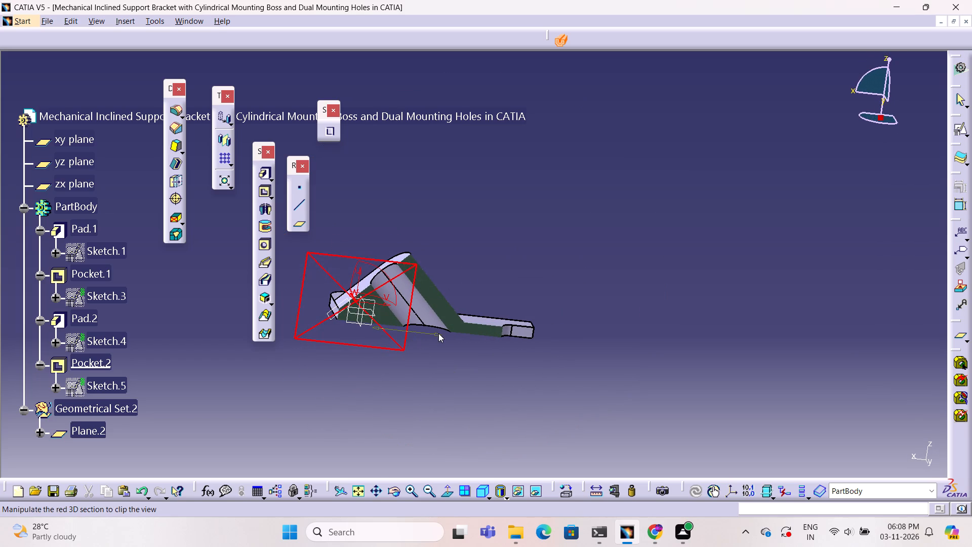
click(420, 365)
click(563, 45)
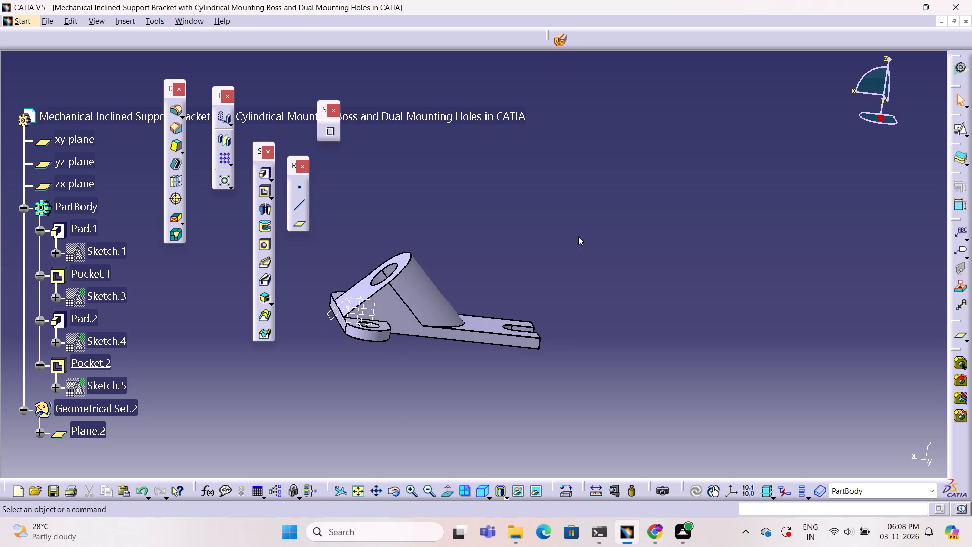
Examine the whole bracket from above and below, including the boss bore, mounting holes, end slot and underside.
ctrl+middle_click(578, 236)
ctrl+right_drag(578, 236, 486, 275)
ctrl+middle_click(497, 261)
ctrl+middle_click(489, 270)
ctrl+right_click(486, 275)
ctrl+middle_click(486, 275)
ctrl+right_drag(486, 275, 552, 180)
ctrl+middle_drag(486, 275, 552, 180)
ctrl+right_click(552, 180)
middle_drag(478, 256, 558, 323)
ctrl+right_drag(478, 256, 558, 323)
middle_drag(404, 291, 804, 423)
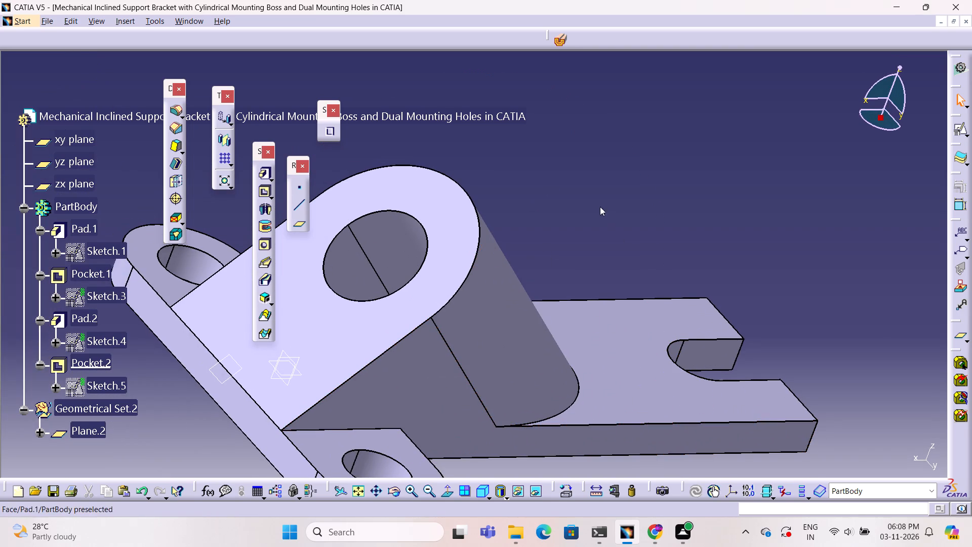
ctrl+middle_drag(598, 205, 625, 325)
ctrl+right_drag(598, 205, 625, 325)
middle_drag(467, 291, 533, 411)
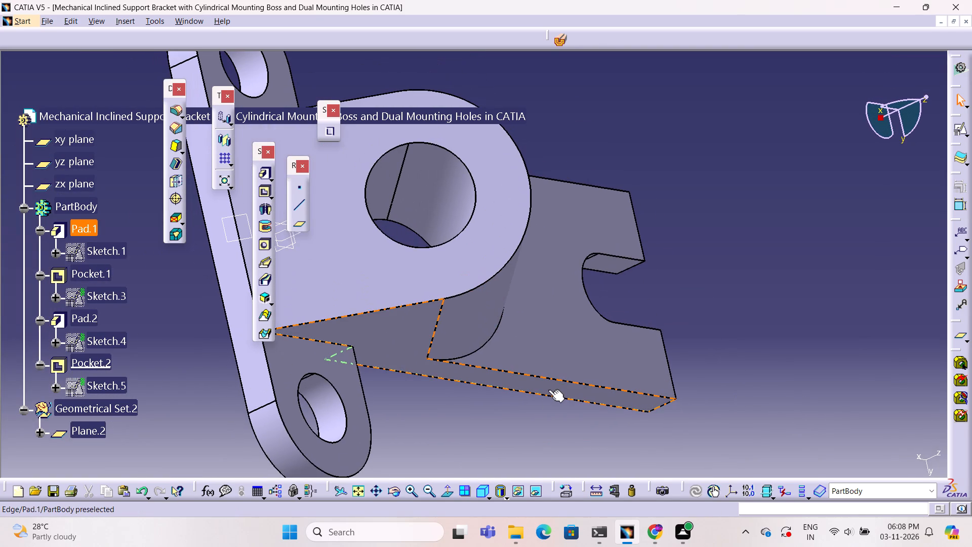
ctrl+middle_drag(680, 317, 596, 323)
ctrl+right_drag(680, 317, 596, 323)
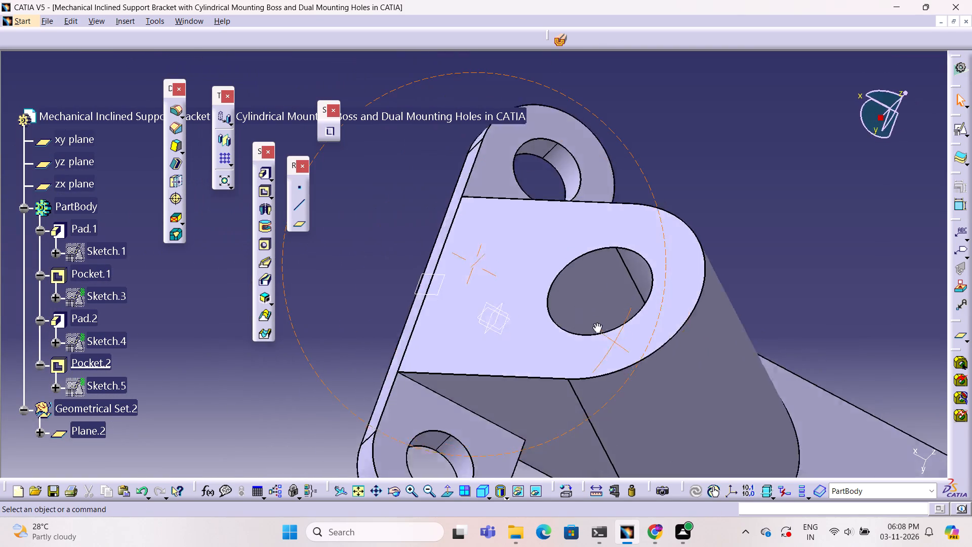
ctrl+middle_drag(596, 323, 624, 240)
ctrl+right_drag(596, 323, 624, 240)
middle_drag(906, 418, 707, 283)
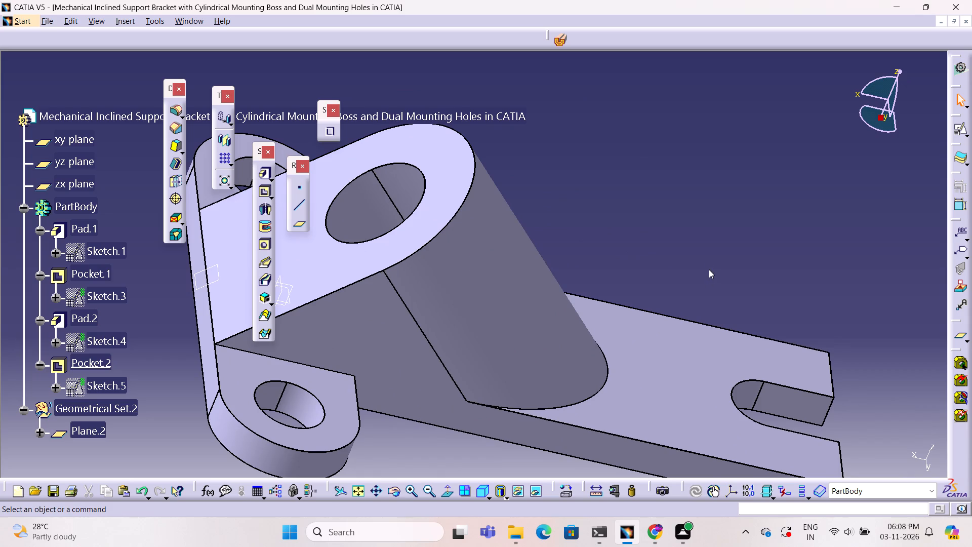
ctrl+middle_drag(709, 269, 692, 351)
middle_drag(570, 377, 568, 318)
ctrl+right_drag(570, 377, 568, 318)
ctrl+middle_click(568, 318)
right_click(568, 318)
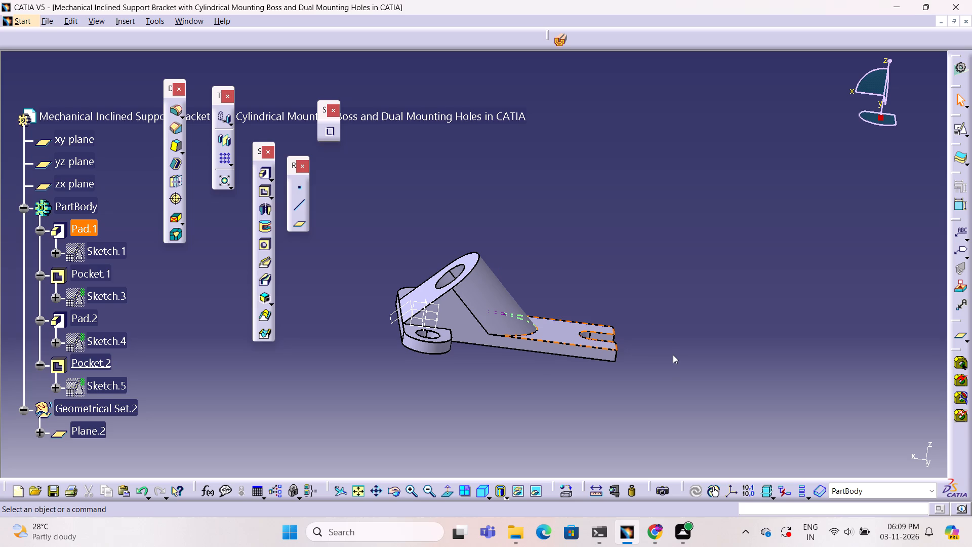
click(688, 340)
ctrl+middle_drag(586, 377, 617, 230)
ctrl+right_drag(585, 377, 617, 230)
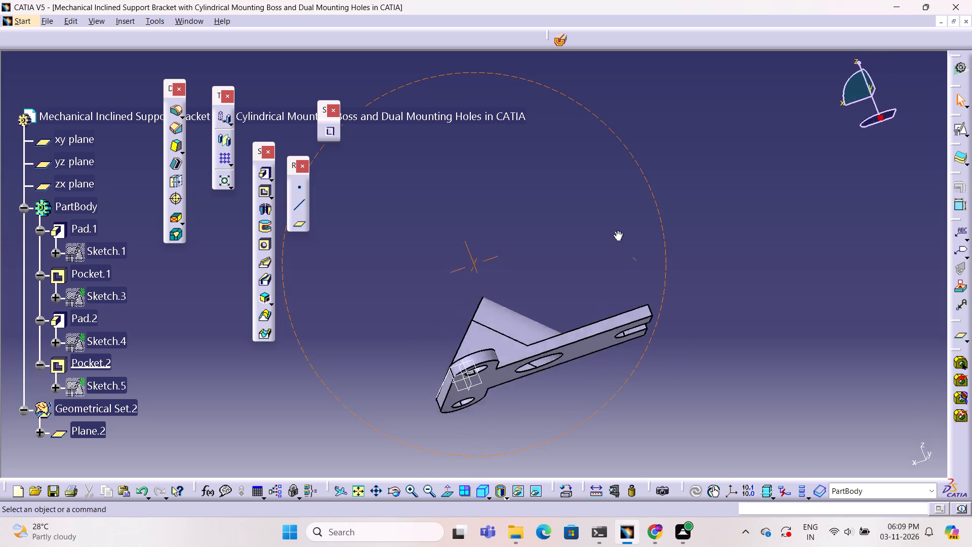
ctrl+middle_drag(617, 230, 601, 288)
ctrl+right_drag(617, 230, 601, 288)
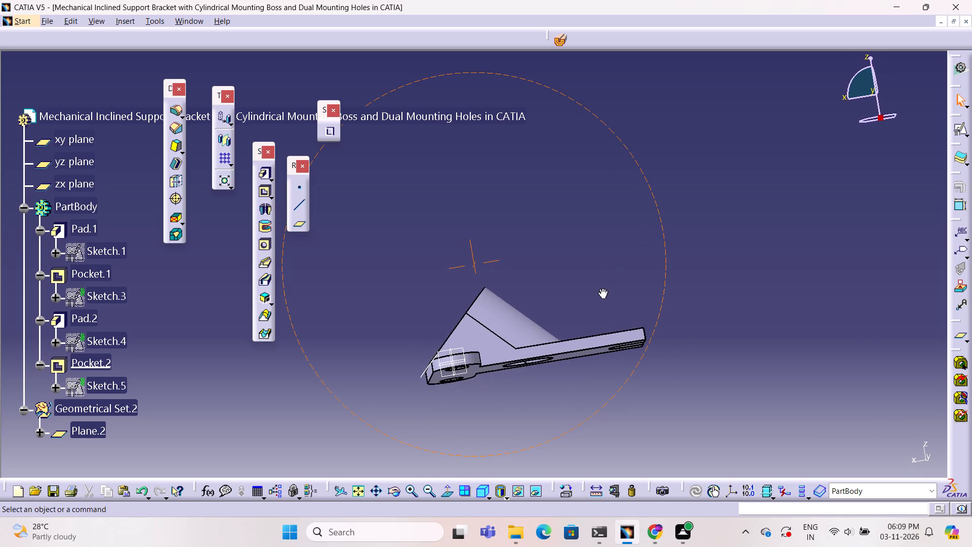
ctrl+right_drag(601, 288, 606, 371)
ctrl+middle_drag(601, 288, 606, 371)
ctrl+right_drag(606, 371, 606, 371)
Section the bracket dynamically again with a lengthwise plane through the boss, inspect the bore's cross-section and restore the full model display.
click(563, 36)
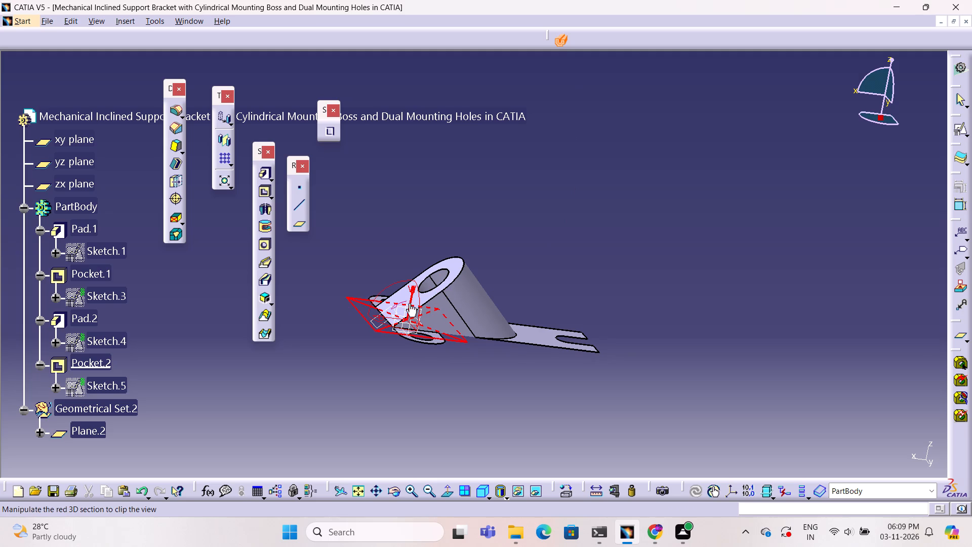
click(419, 308)
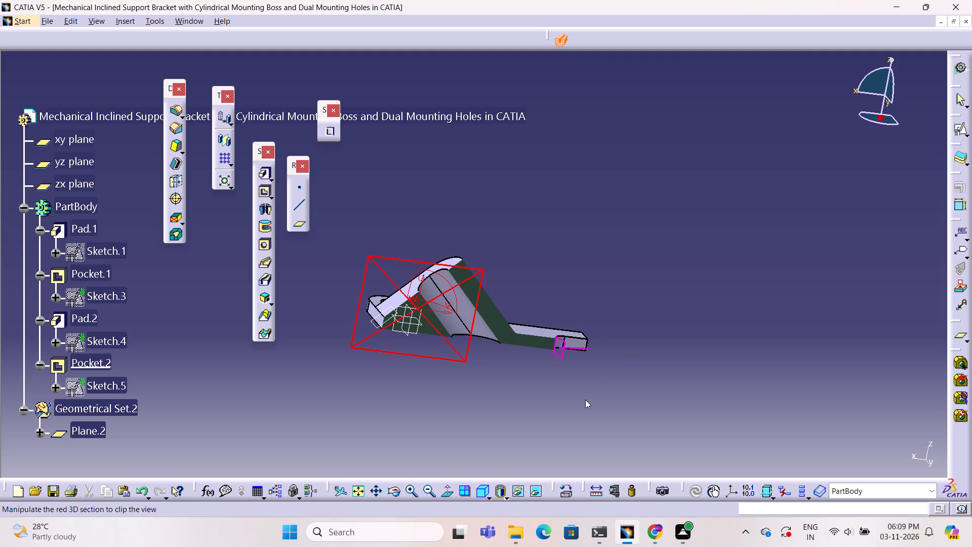
ctrl+middle_drag(585, 400, 578, 403)
ctrl+right_drag(585, 400, 539, 350)
ctrl+middle_drag(573, 405, 539, 350)
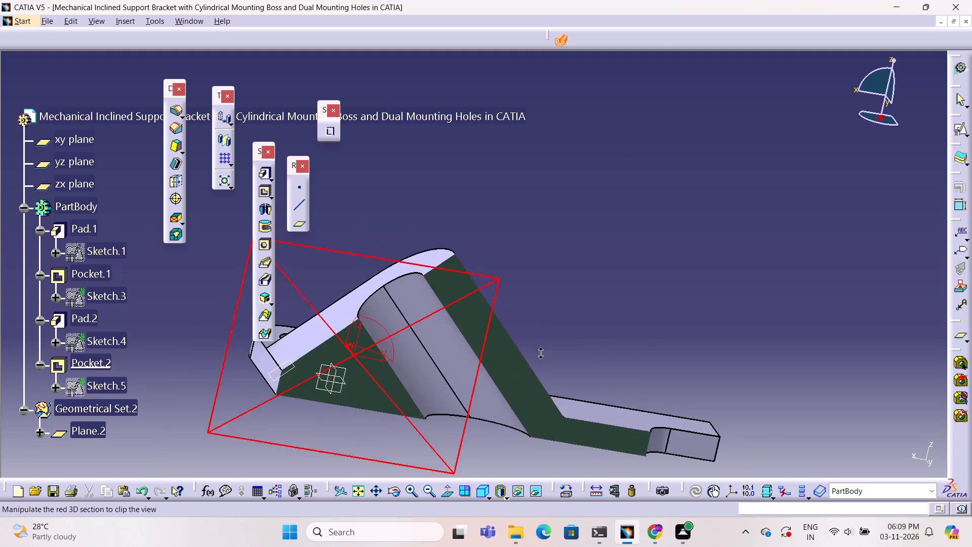
ctrl+right_drag(539, 350, 534, 390)
ctrl+middle_drag(539, 350, 534, 390)
ctrl+right_click(534, 390)
ctrl+right_click(534, 390)
ctrl+right_click(534, 390)
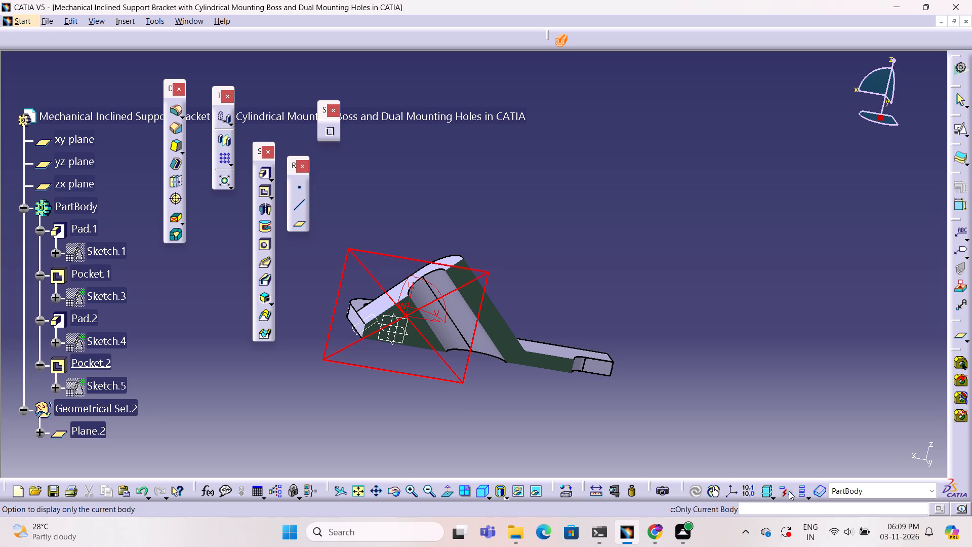
click(800, 416)
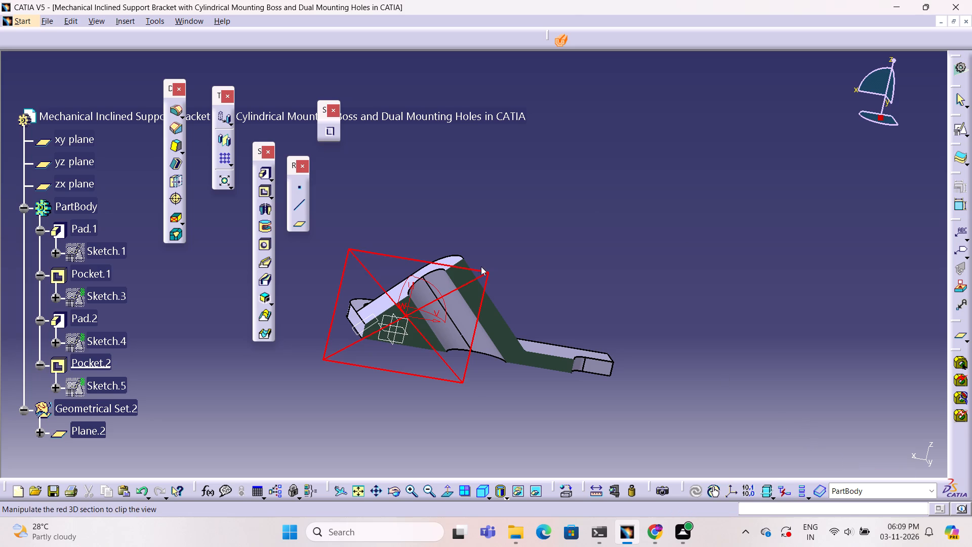
click(560, 37)
click(581, 177)
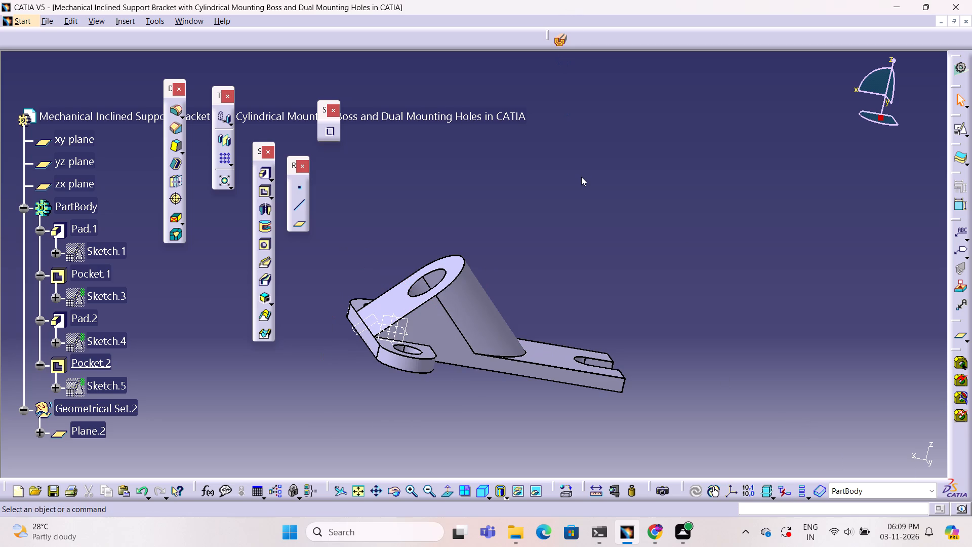
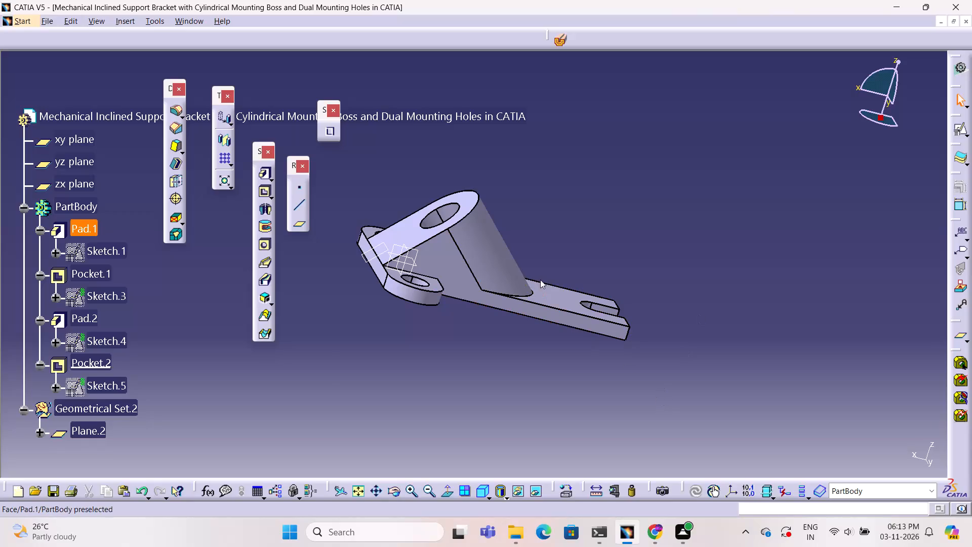
Start a positioned sketch on the base plate's upper face beside the boss, keeping the implicit origin and orientation.
click(553, 296)
click(956, 128)
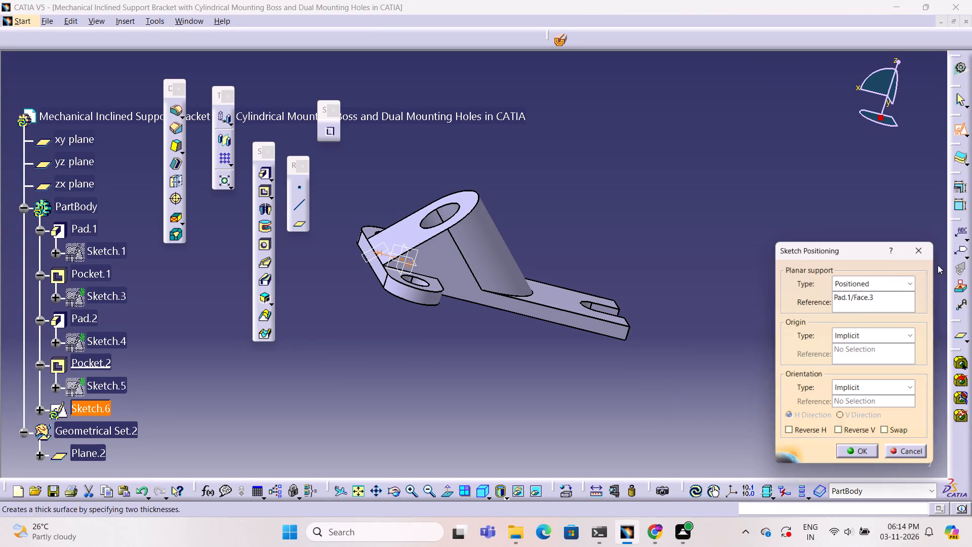
click(849, 456)
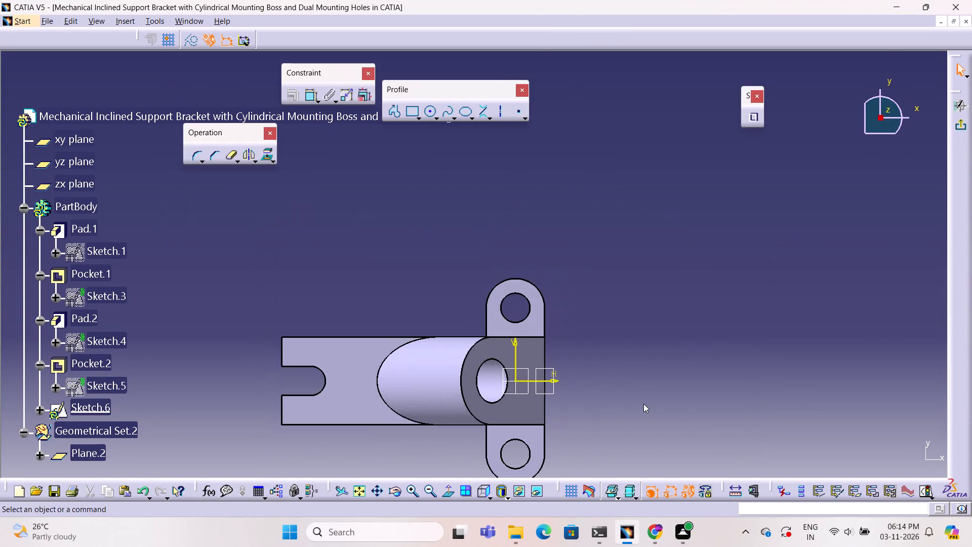
middle_click(643, 404)
middle_drag(643, 404, 851, 447)
middle_drag(857, 449, 872, 455)
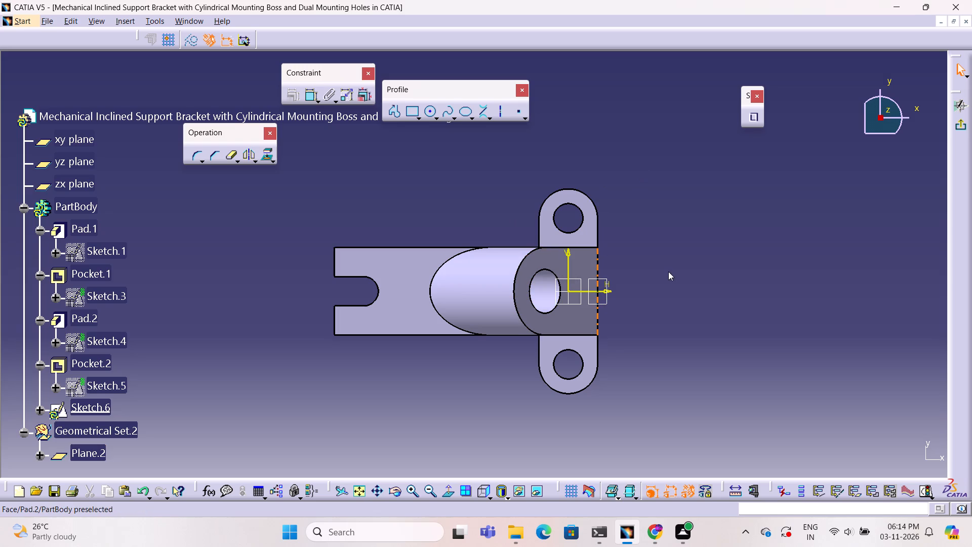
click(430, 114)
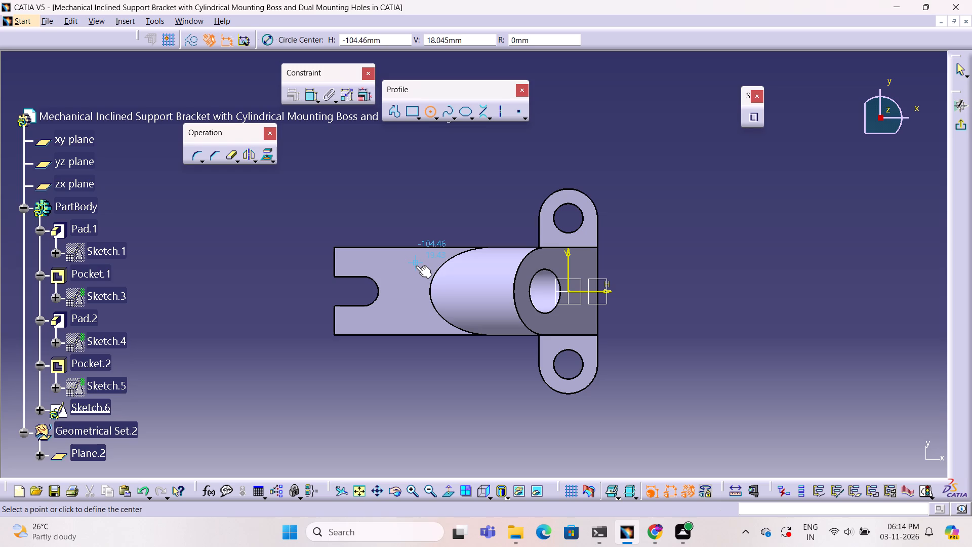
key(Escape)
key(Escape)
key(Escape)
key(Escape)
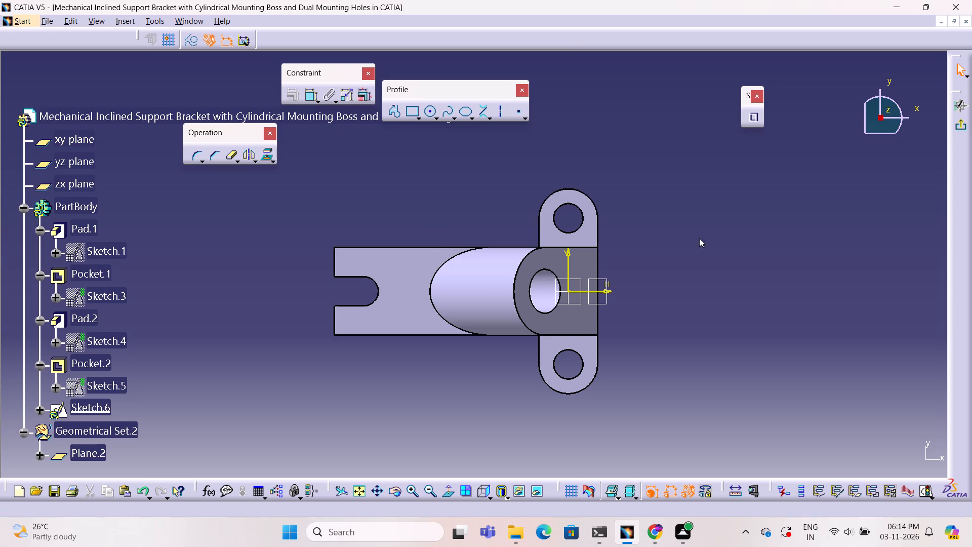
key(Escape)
Measure the distance from the plate's slotted end edge to the opposite end edge of the bracket.
click(733, 493)
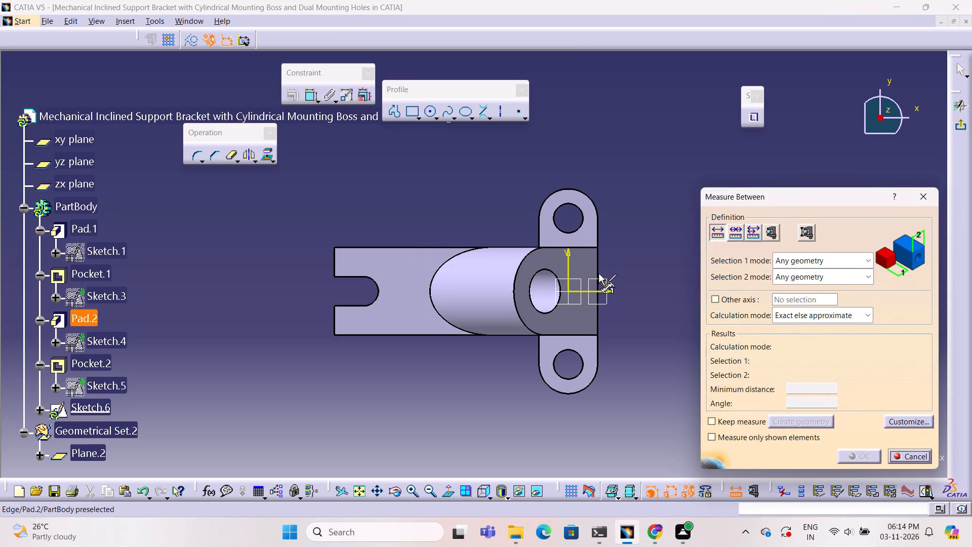
click(598, 270)
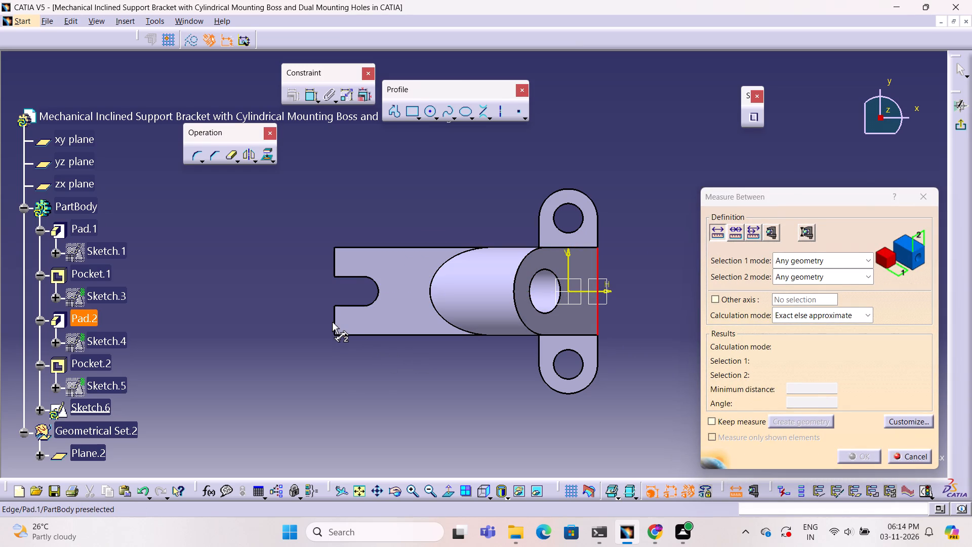
click(336, 323)
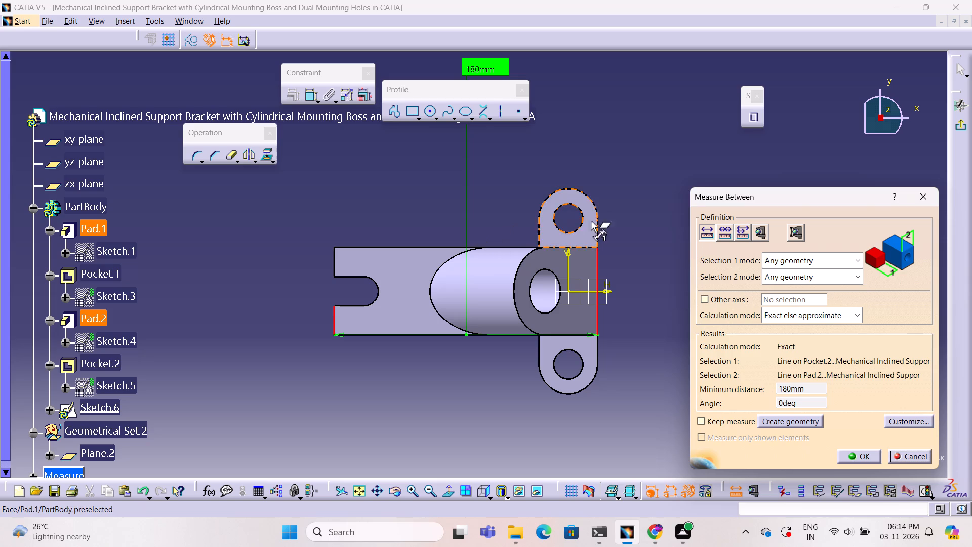
click(925, 197)
click(665, 218)
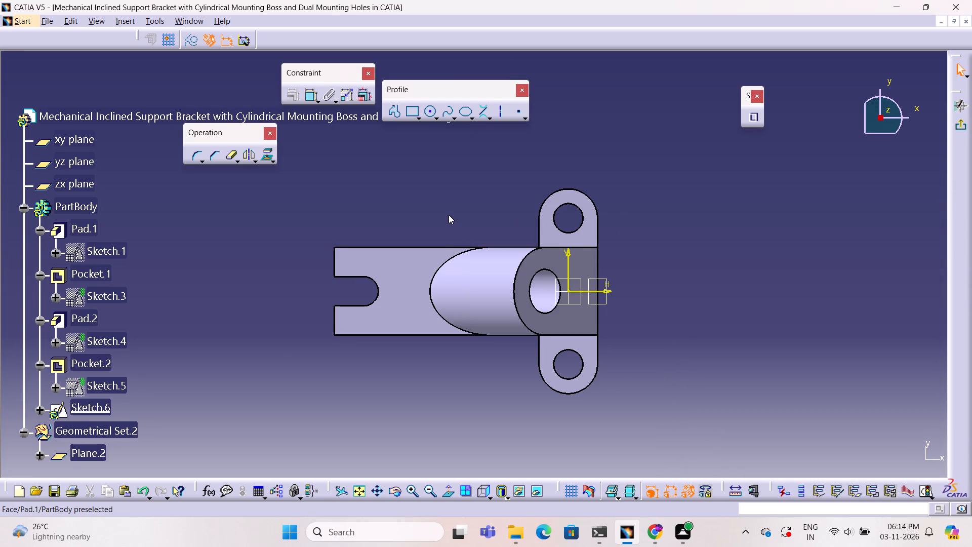
Sketch a small circle on the base plate between the end slot and the boss, and finish the sketch.
click(429, 114)
click(399, 259)
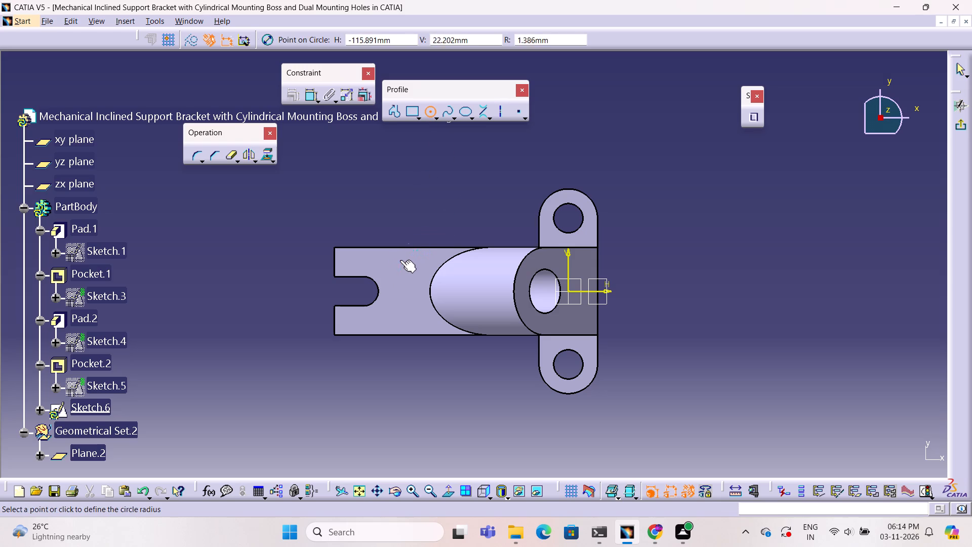
click(406, 267)
click(672, 151)
click(961, 130)
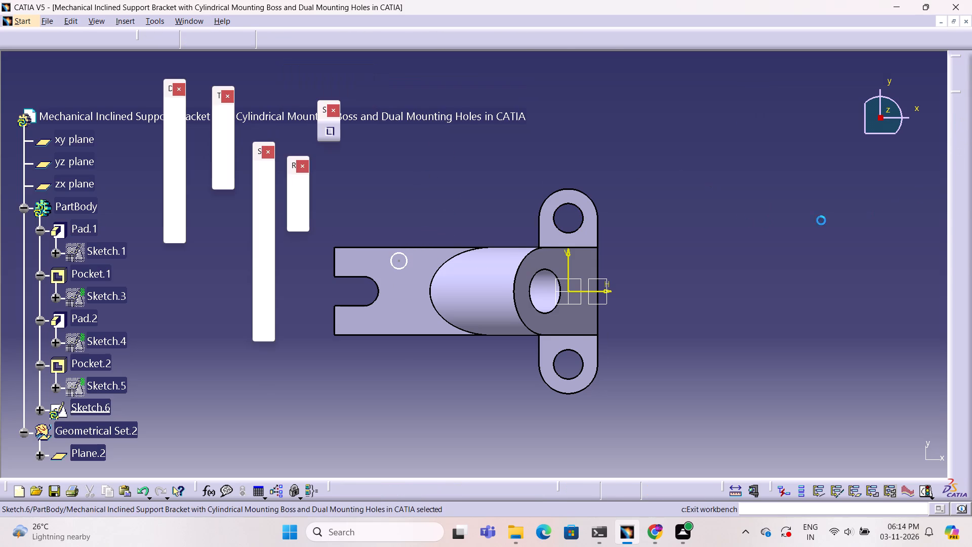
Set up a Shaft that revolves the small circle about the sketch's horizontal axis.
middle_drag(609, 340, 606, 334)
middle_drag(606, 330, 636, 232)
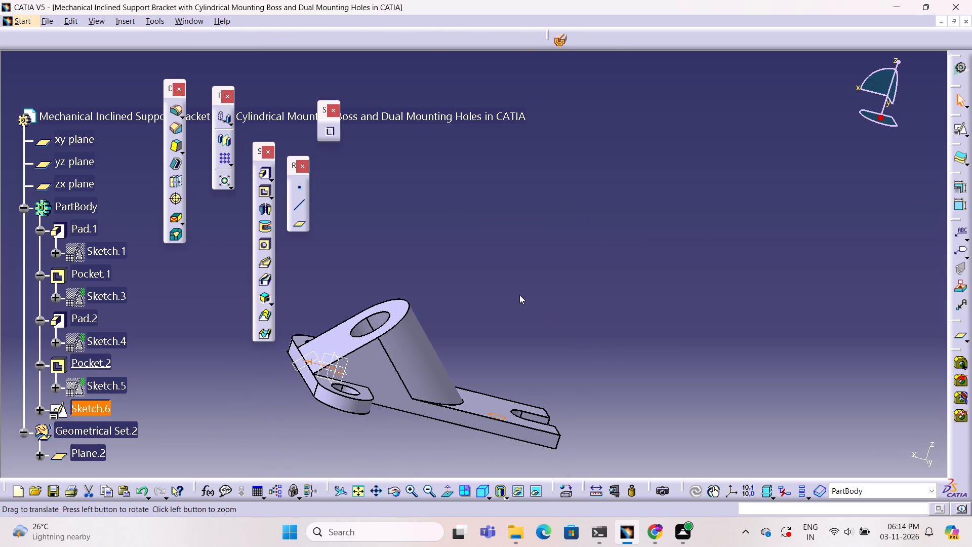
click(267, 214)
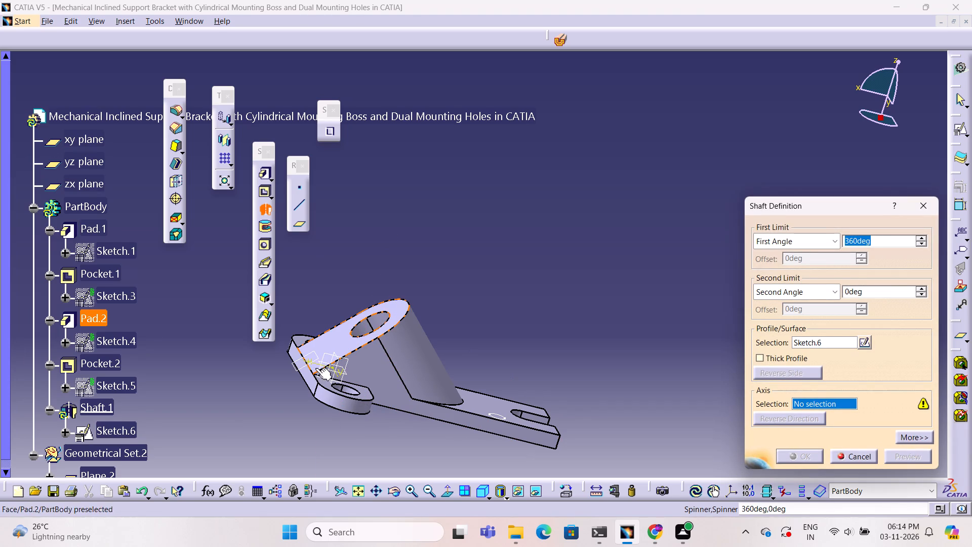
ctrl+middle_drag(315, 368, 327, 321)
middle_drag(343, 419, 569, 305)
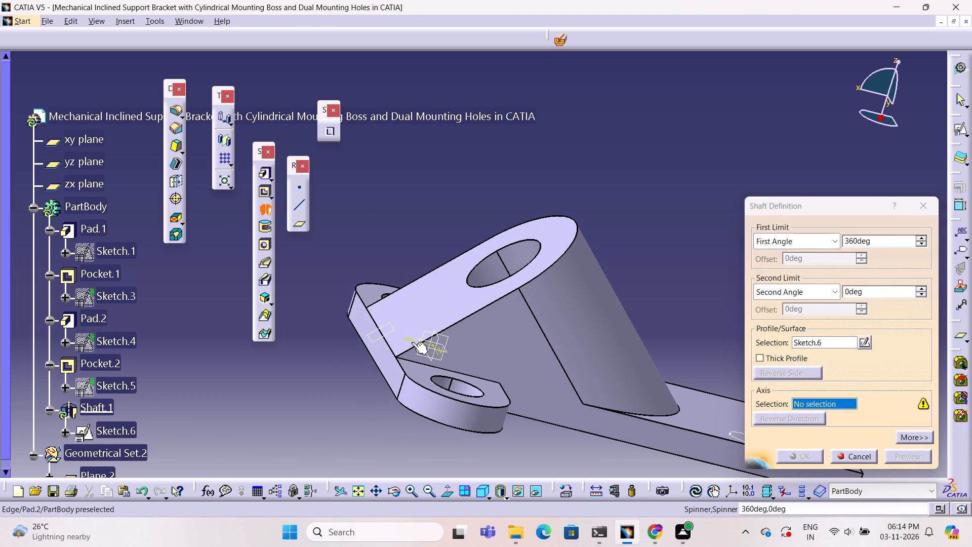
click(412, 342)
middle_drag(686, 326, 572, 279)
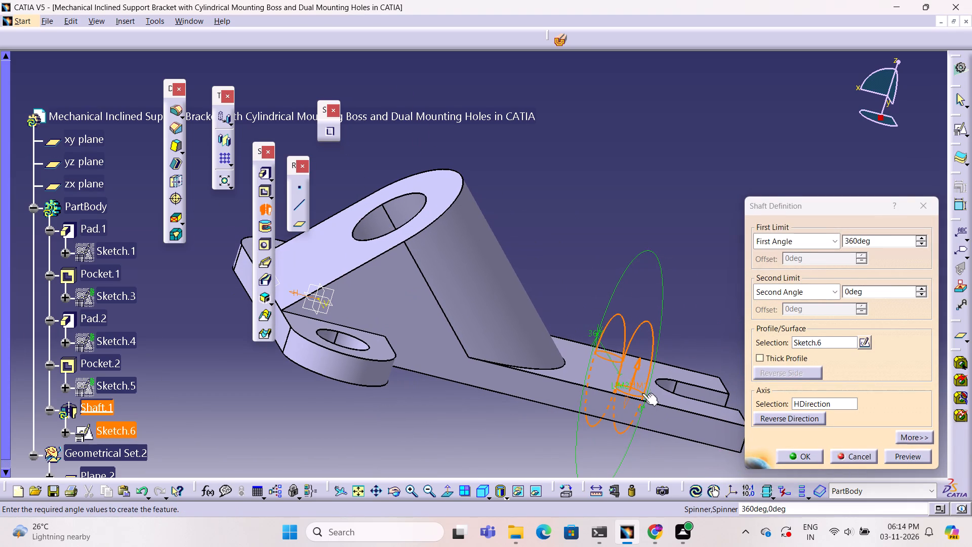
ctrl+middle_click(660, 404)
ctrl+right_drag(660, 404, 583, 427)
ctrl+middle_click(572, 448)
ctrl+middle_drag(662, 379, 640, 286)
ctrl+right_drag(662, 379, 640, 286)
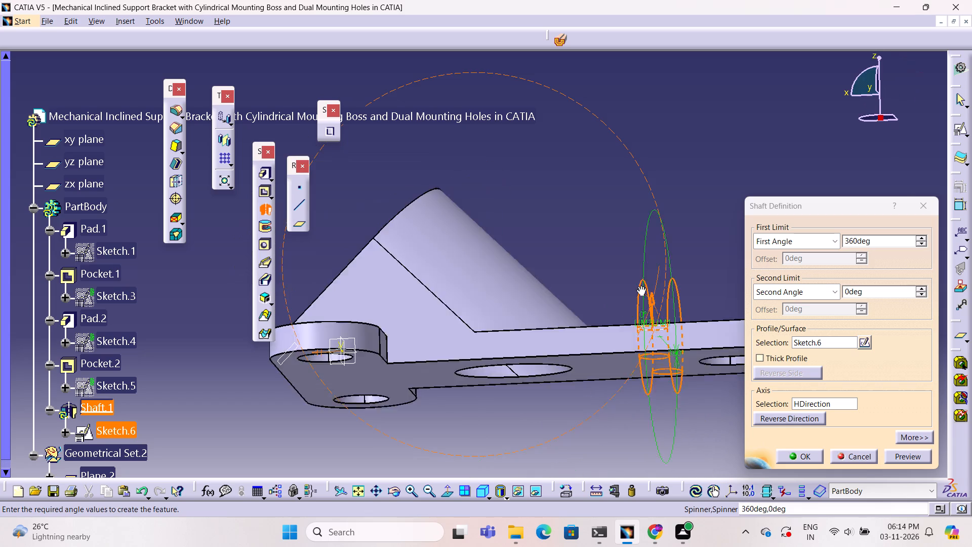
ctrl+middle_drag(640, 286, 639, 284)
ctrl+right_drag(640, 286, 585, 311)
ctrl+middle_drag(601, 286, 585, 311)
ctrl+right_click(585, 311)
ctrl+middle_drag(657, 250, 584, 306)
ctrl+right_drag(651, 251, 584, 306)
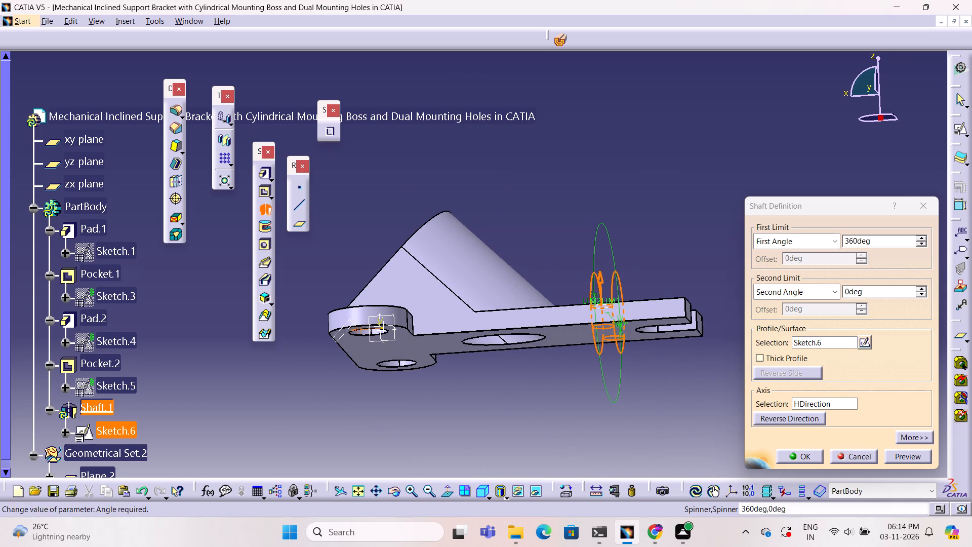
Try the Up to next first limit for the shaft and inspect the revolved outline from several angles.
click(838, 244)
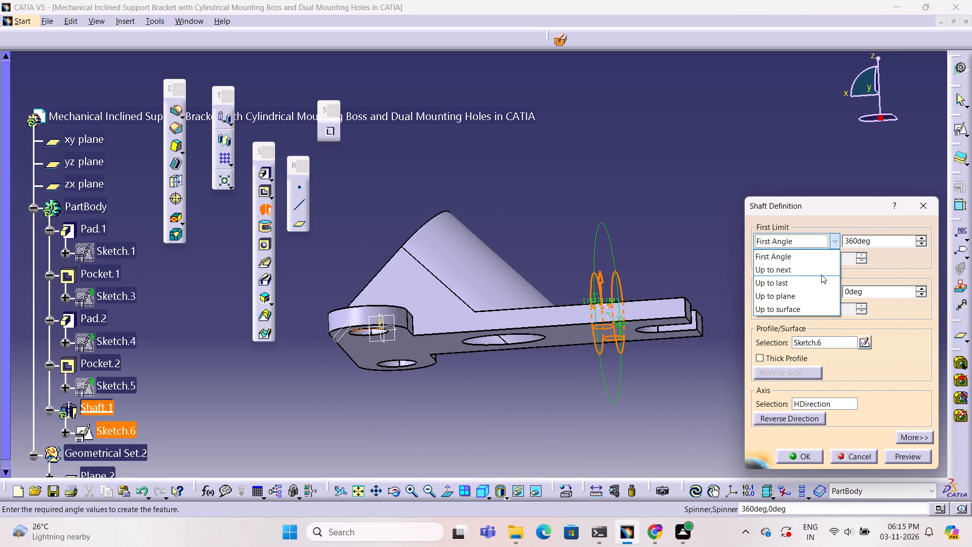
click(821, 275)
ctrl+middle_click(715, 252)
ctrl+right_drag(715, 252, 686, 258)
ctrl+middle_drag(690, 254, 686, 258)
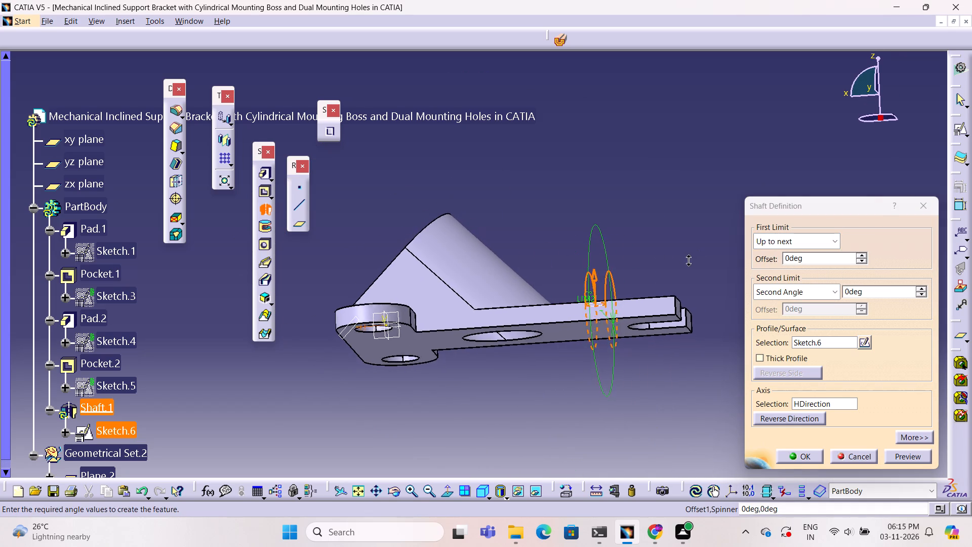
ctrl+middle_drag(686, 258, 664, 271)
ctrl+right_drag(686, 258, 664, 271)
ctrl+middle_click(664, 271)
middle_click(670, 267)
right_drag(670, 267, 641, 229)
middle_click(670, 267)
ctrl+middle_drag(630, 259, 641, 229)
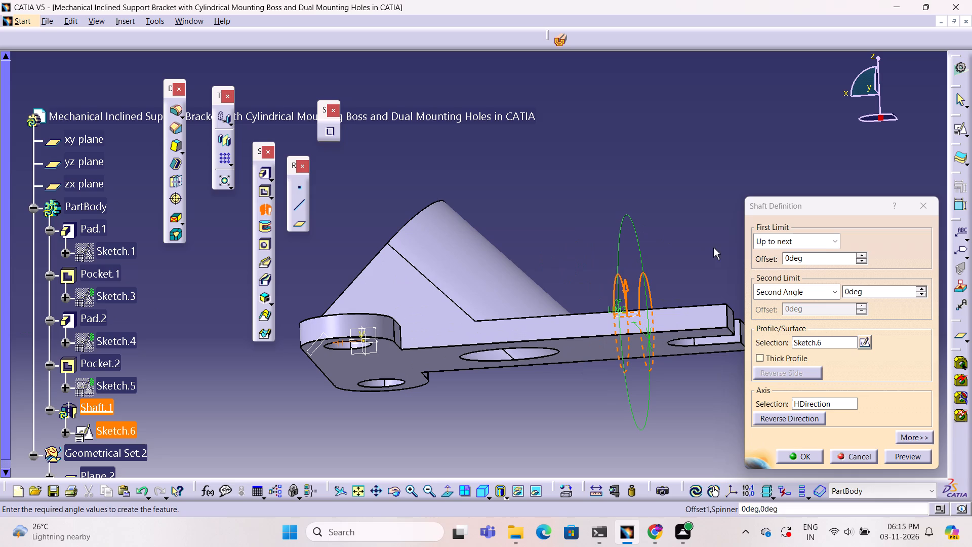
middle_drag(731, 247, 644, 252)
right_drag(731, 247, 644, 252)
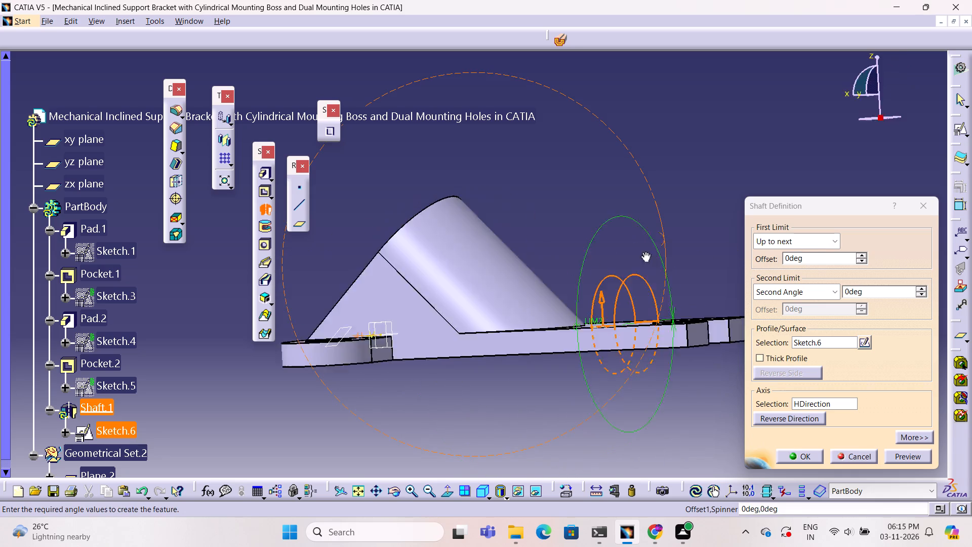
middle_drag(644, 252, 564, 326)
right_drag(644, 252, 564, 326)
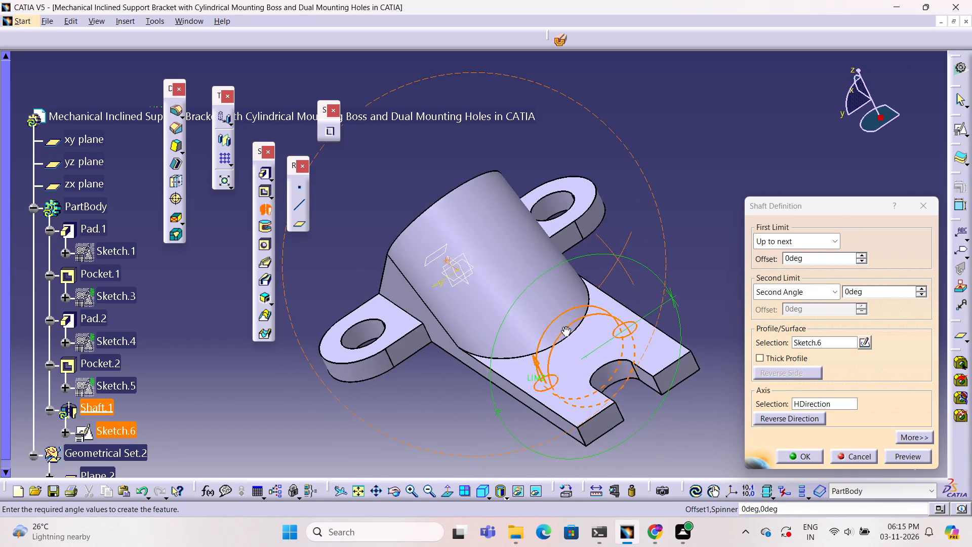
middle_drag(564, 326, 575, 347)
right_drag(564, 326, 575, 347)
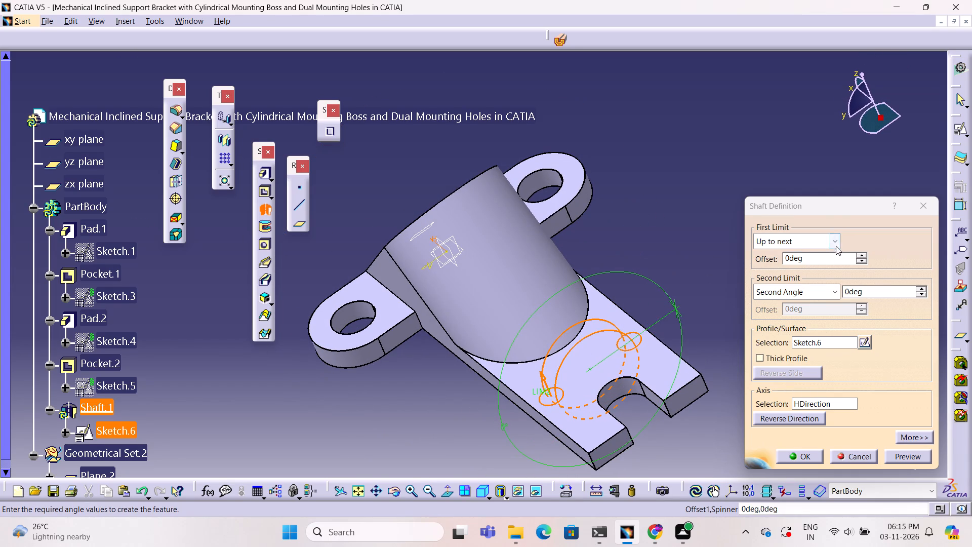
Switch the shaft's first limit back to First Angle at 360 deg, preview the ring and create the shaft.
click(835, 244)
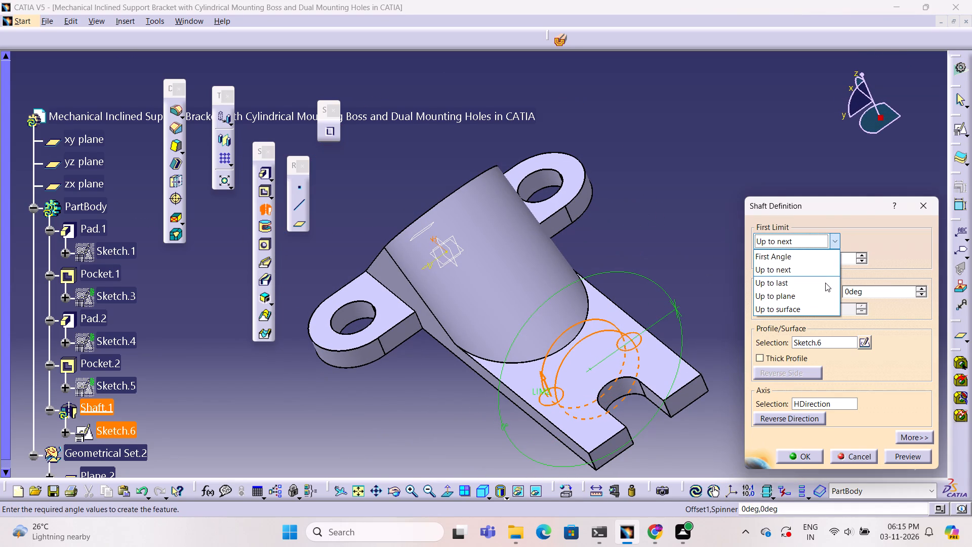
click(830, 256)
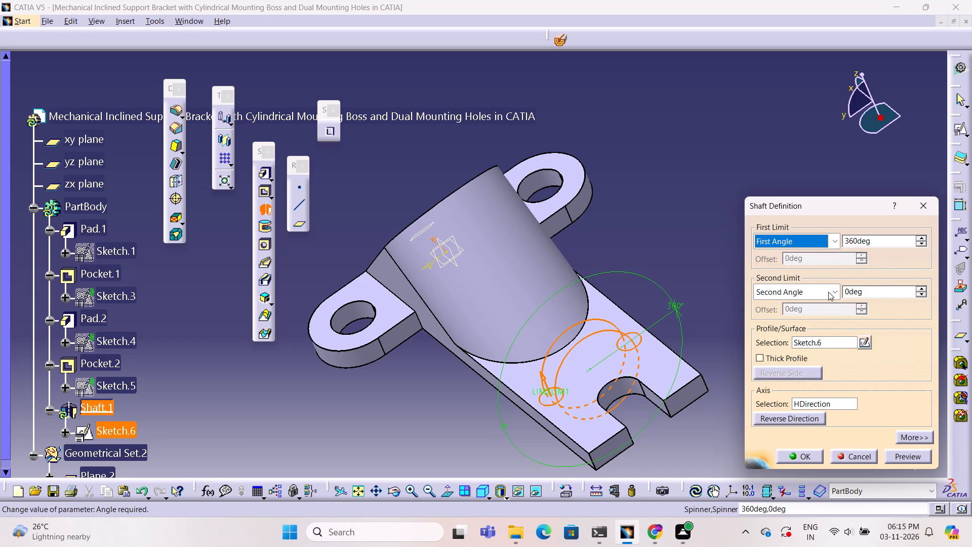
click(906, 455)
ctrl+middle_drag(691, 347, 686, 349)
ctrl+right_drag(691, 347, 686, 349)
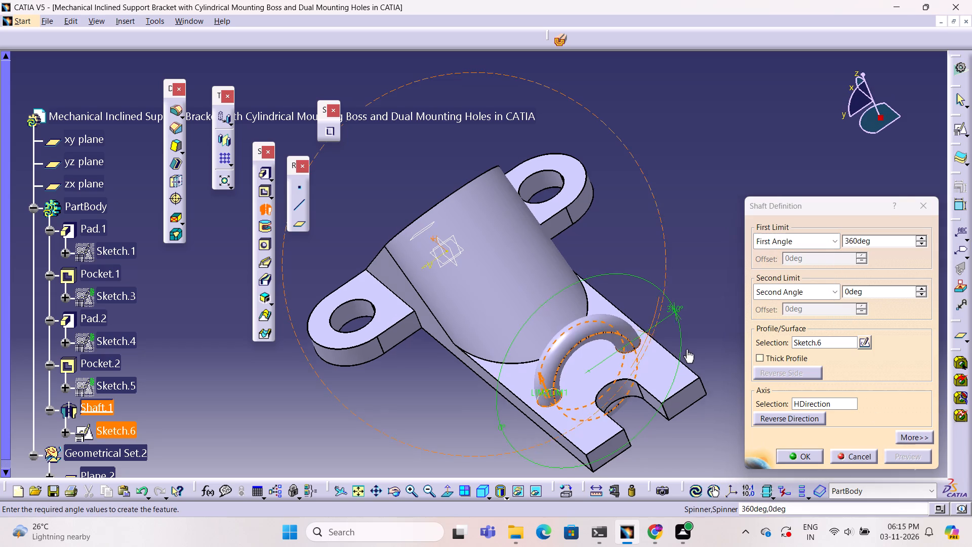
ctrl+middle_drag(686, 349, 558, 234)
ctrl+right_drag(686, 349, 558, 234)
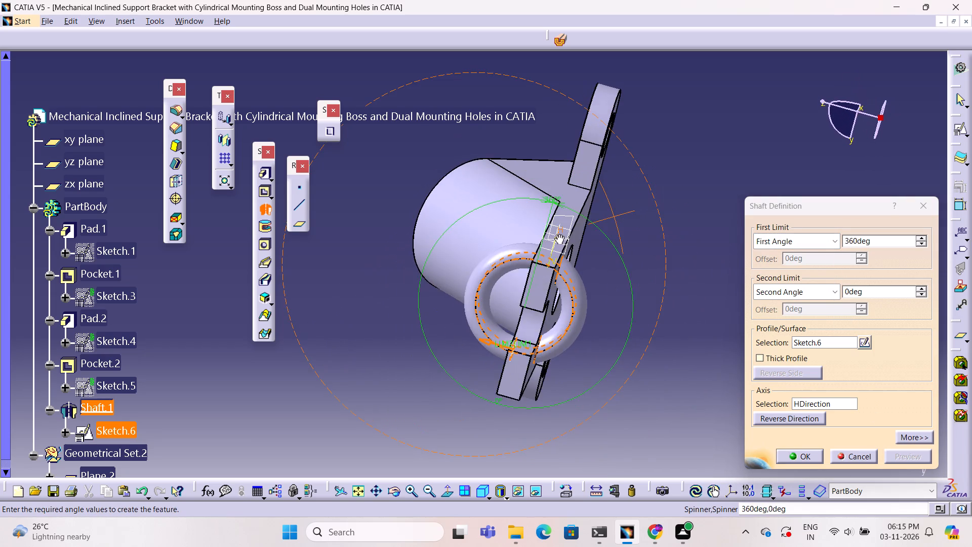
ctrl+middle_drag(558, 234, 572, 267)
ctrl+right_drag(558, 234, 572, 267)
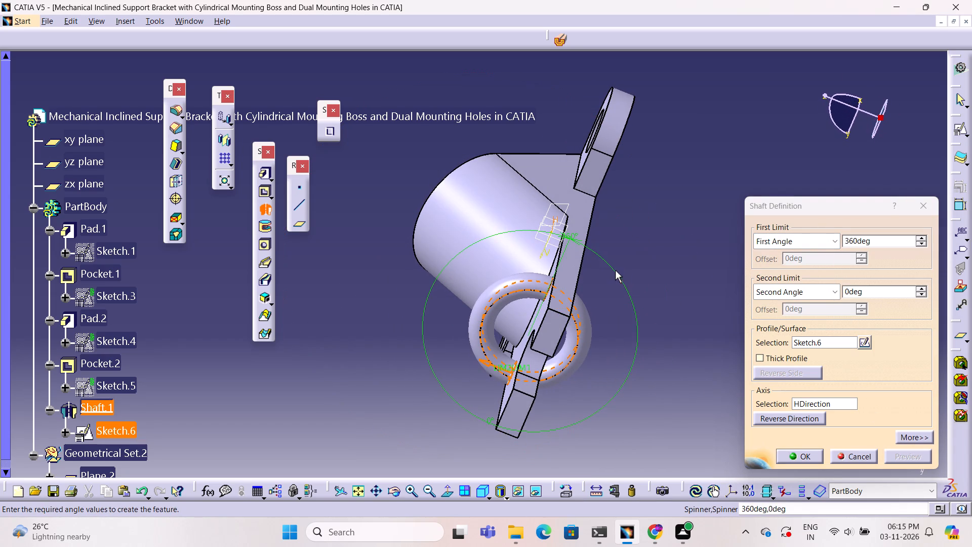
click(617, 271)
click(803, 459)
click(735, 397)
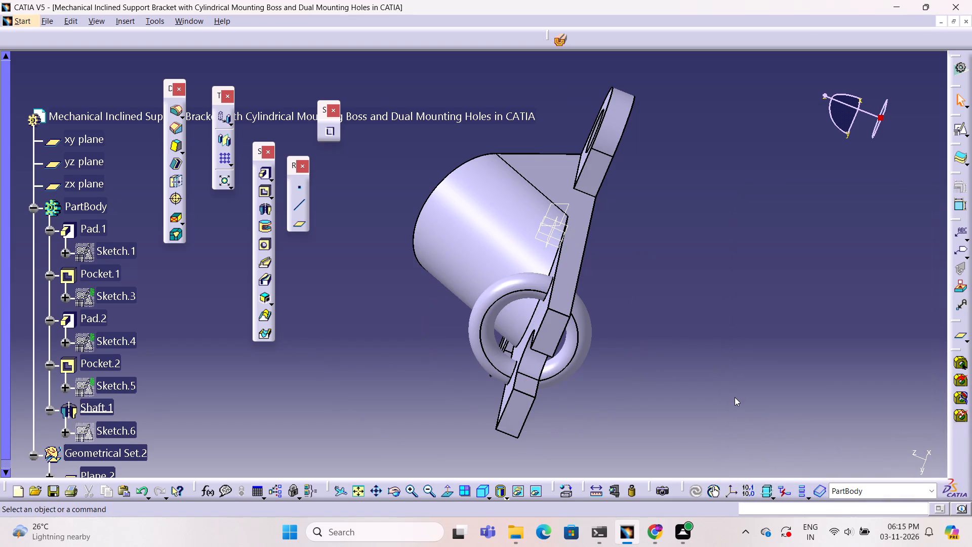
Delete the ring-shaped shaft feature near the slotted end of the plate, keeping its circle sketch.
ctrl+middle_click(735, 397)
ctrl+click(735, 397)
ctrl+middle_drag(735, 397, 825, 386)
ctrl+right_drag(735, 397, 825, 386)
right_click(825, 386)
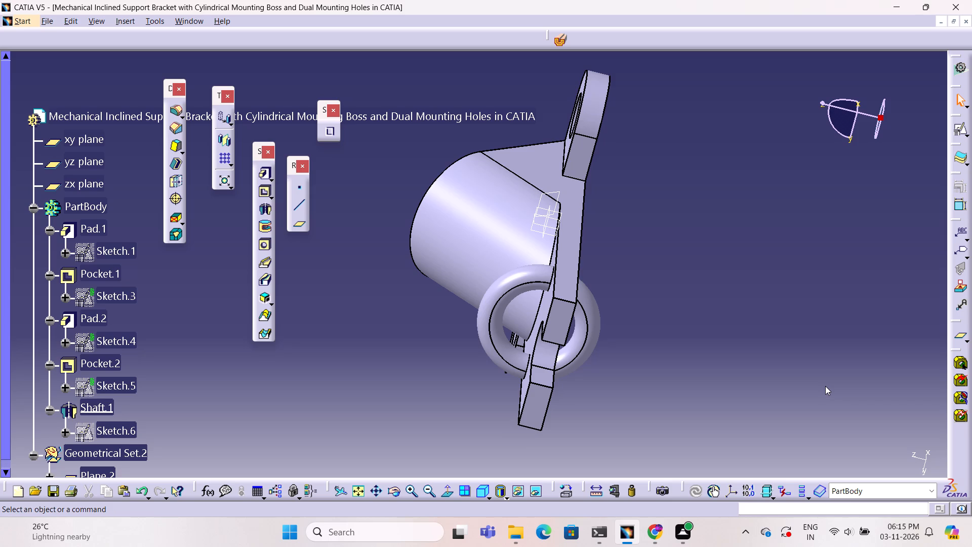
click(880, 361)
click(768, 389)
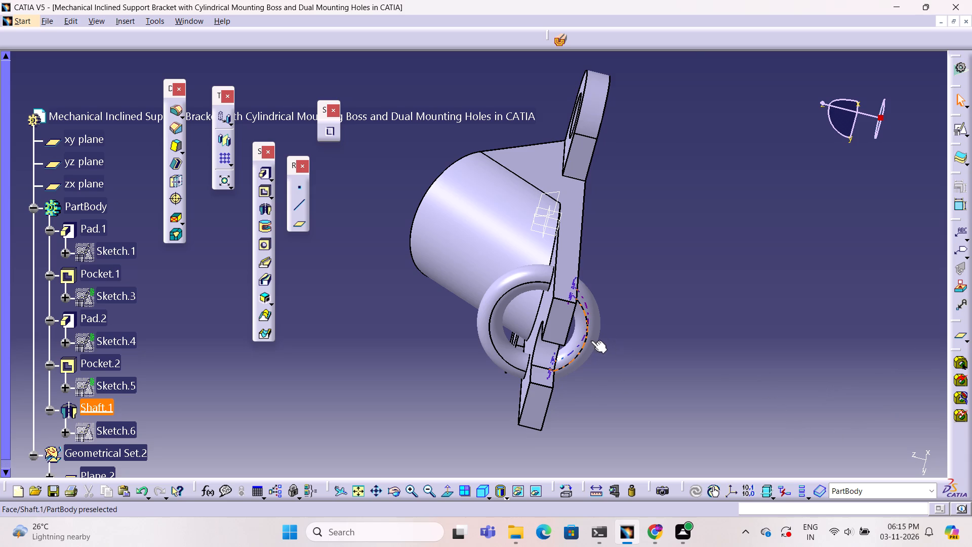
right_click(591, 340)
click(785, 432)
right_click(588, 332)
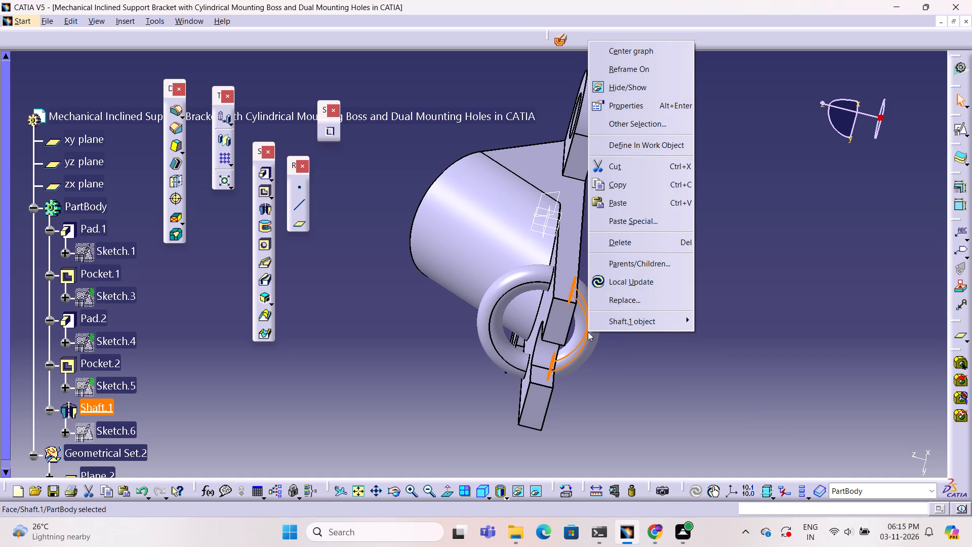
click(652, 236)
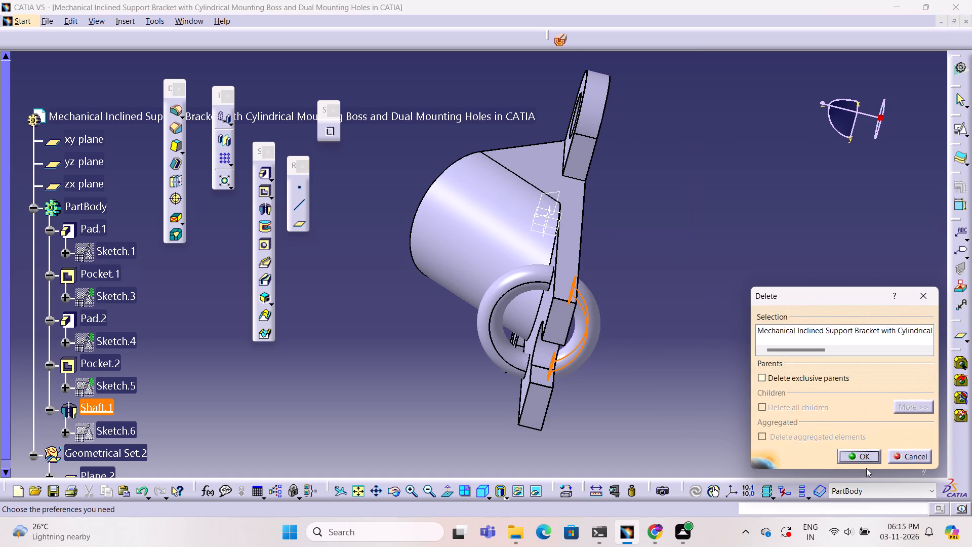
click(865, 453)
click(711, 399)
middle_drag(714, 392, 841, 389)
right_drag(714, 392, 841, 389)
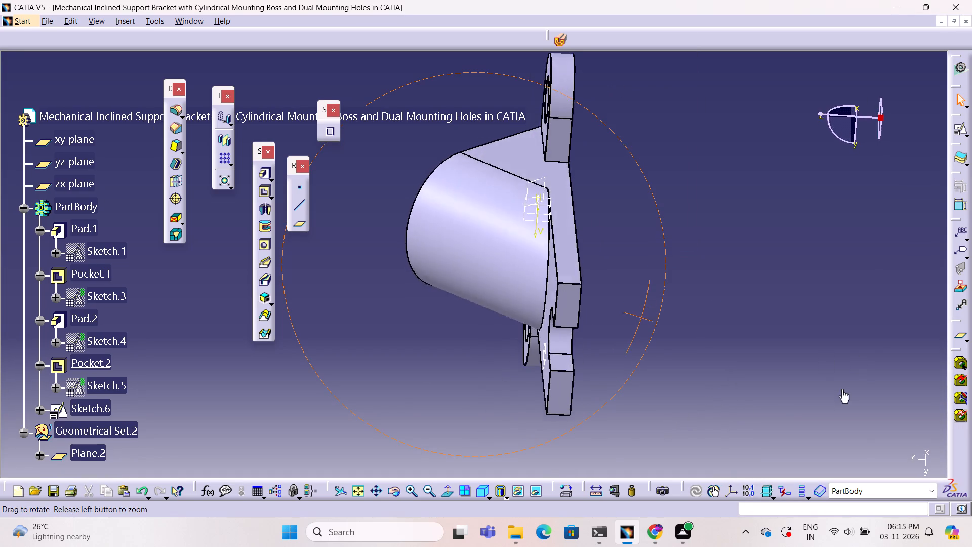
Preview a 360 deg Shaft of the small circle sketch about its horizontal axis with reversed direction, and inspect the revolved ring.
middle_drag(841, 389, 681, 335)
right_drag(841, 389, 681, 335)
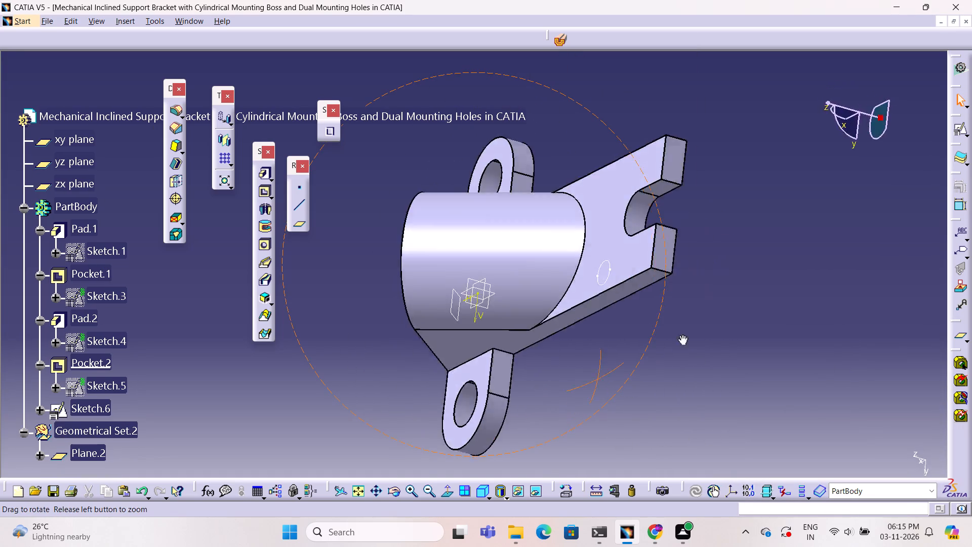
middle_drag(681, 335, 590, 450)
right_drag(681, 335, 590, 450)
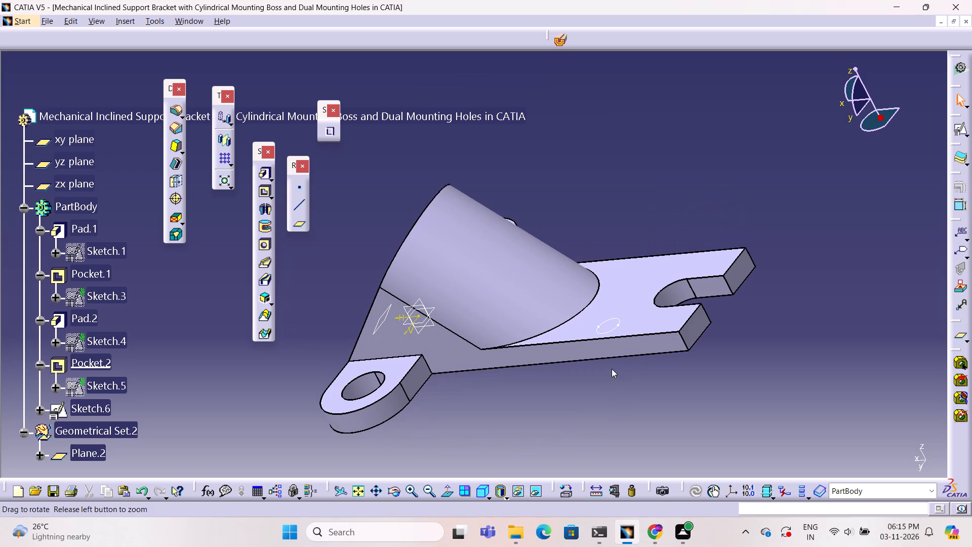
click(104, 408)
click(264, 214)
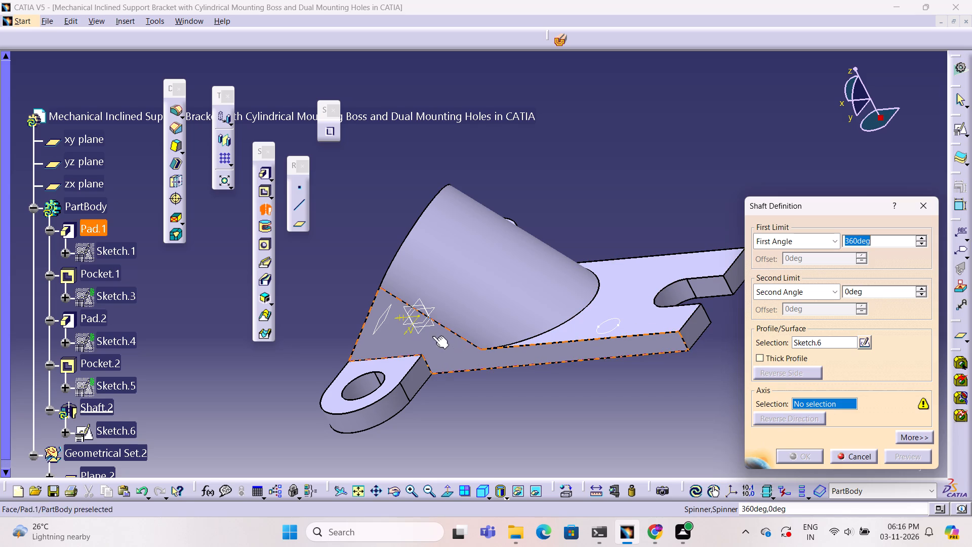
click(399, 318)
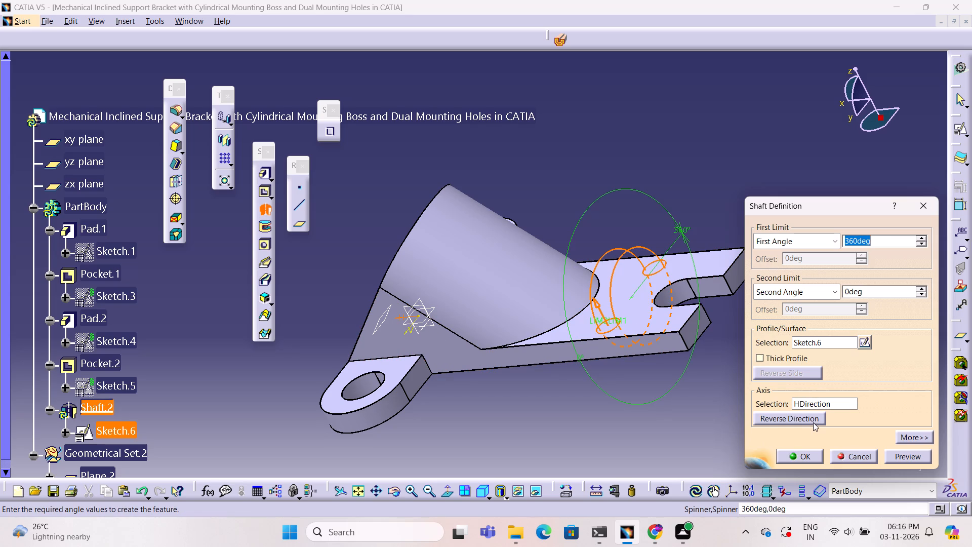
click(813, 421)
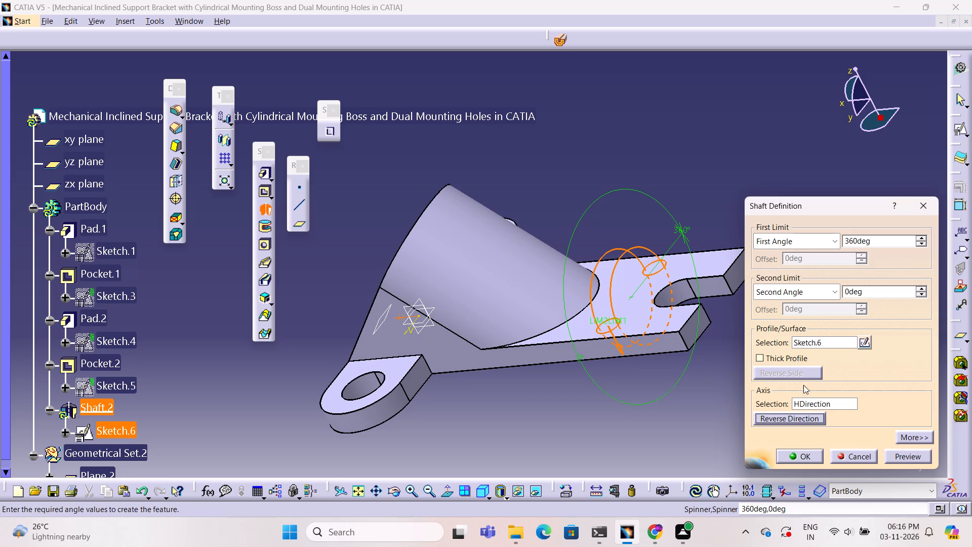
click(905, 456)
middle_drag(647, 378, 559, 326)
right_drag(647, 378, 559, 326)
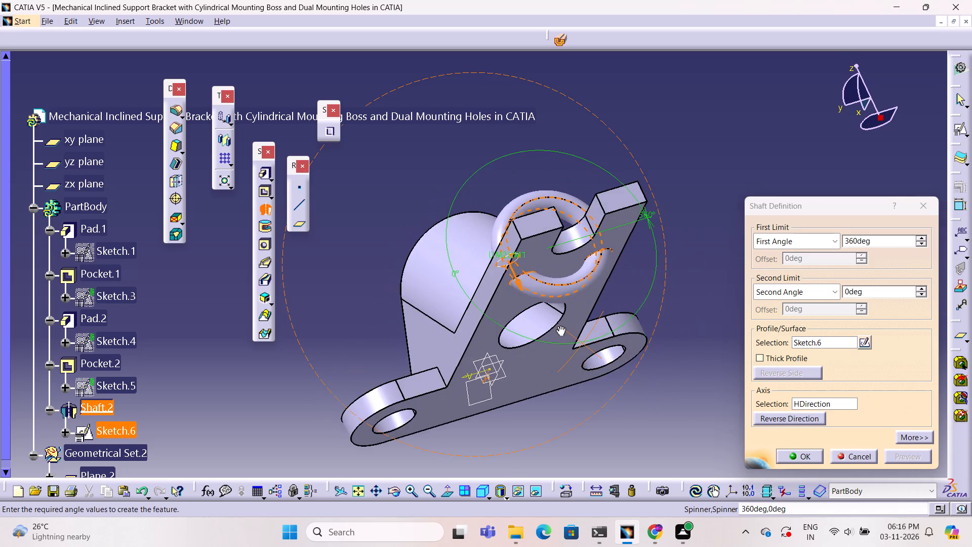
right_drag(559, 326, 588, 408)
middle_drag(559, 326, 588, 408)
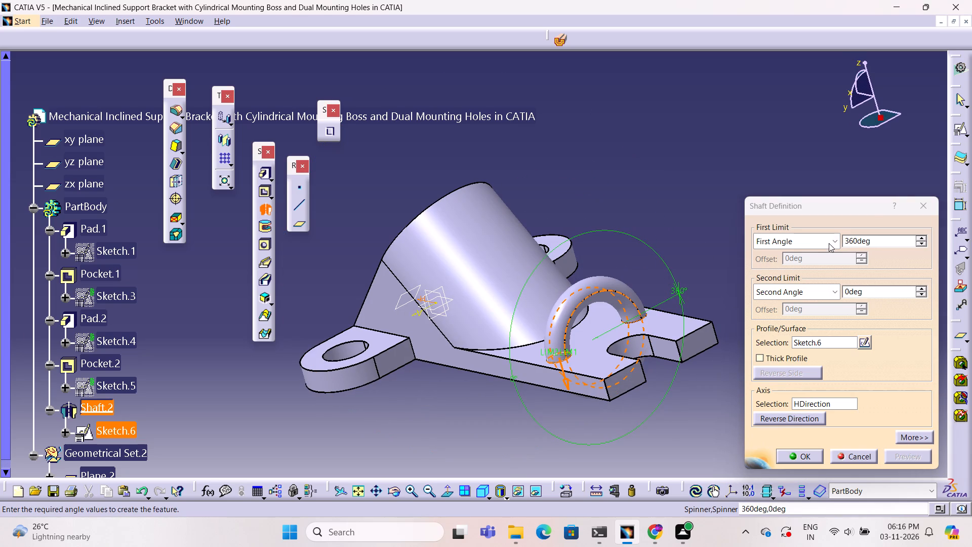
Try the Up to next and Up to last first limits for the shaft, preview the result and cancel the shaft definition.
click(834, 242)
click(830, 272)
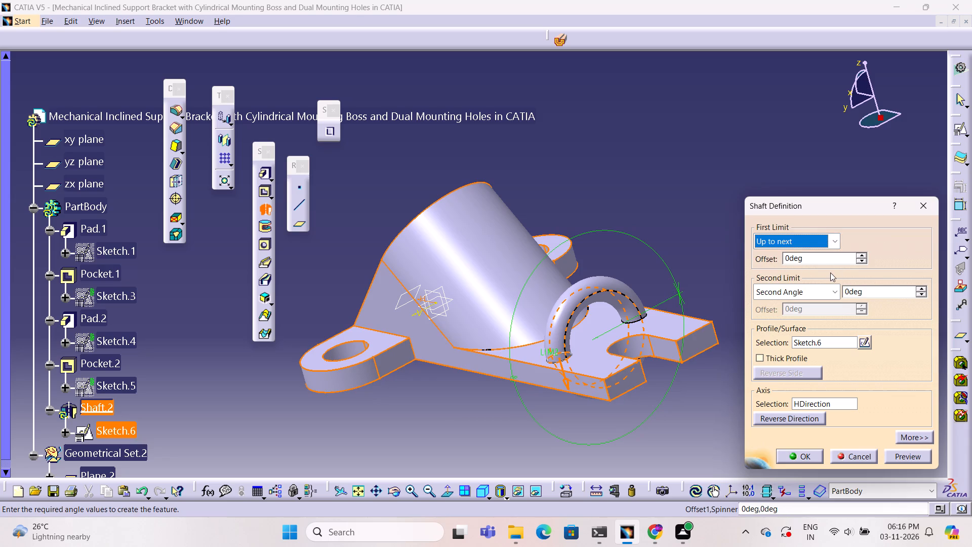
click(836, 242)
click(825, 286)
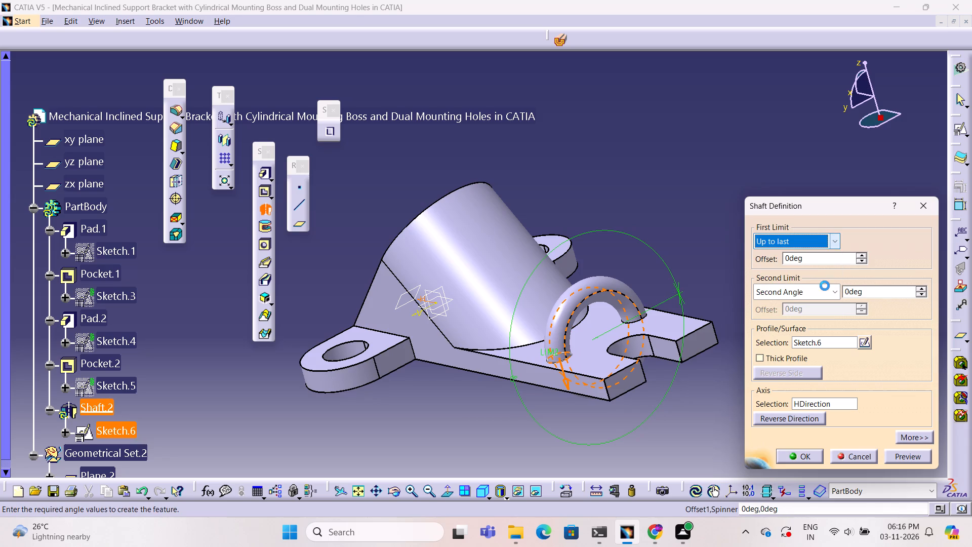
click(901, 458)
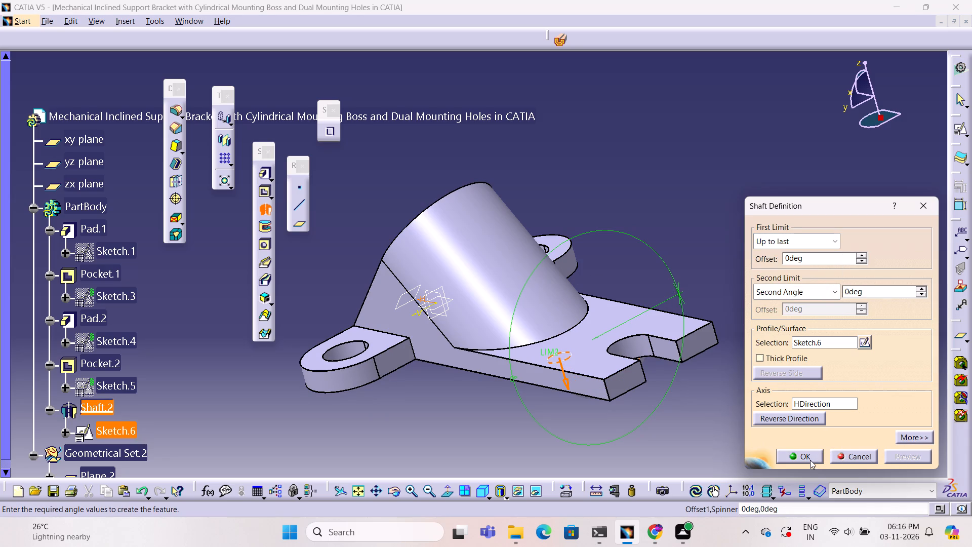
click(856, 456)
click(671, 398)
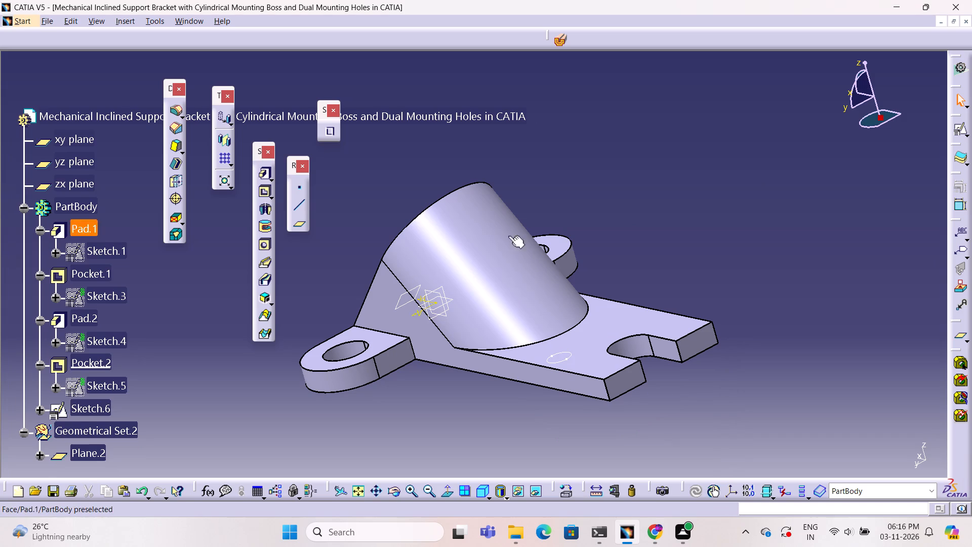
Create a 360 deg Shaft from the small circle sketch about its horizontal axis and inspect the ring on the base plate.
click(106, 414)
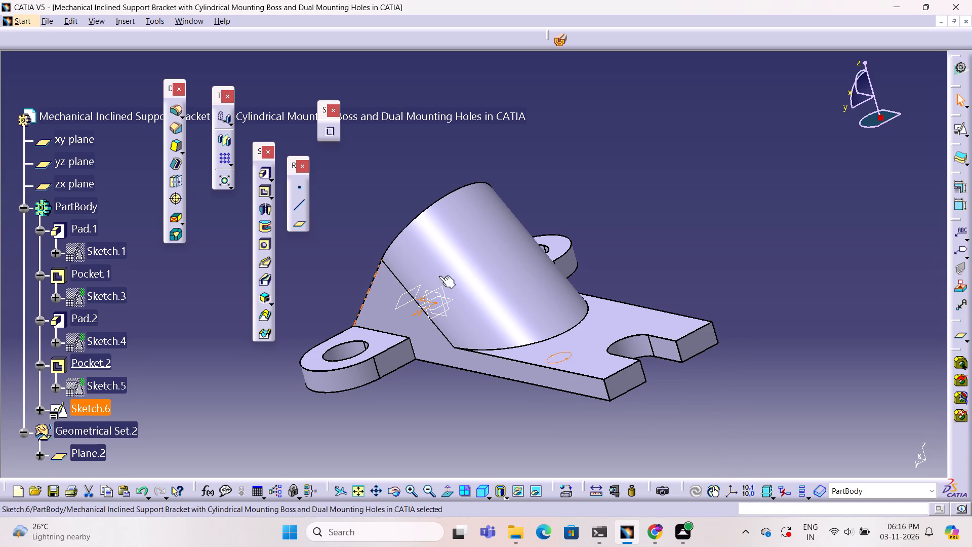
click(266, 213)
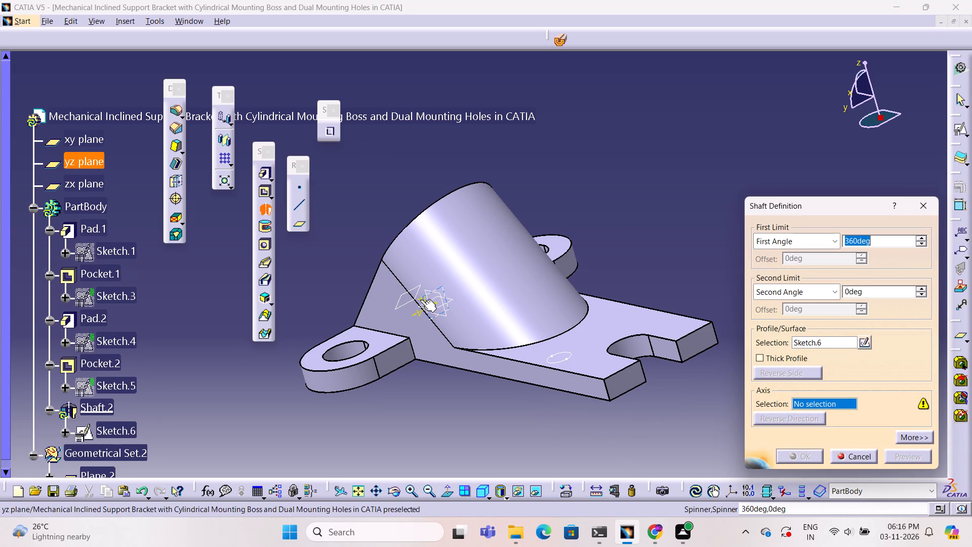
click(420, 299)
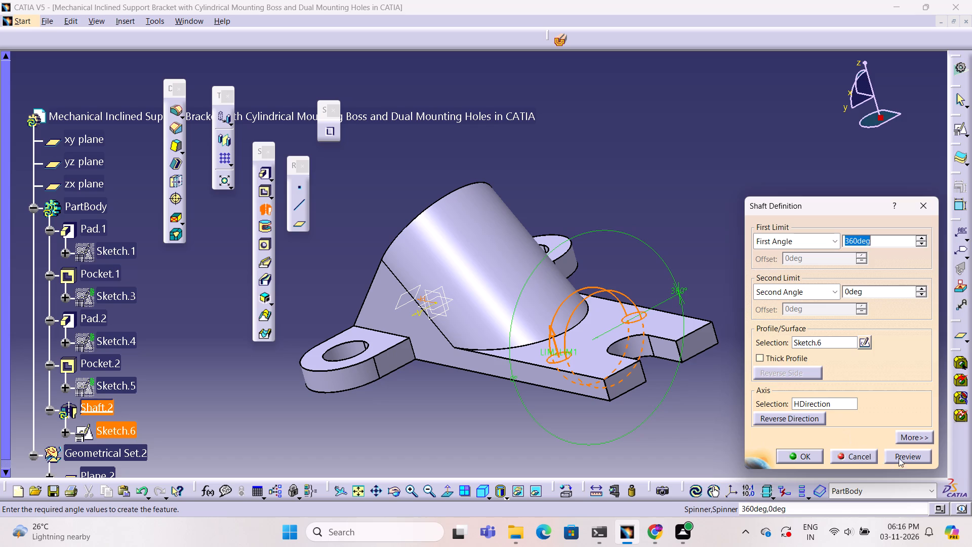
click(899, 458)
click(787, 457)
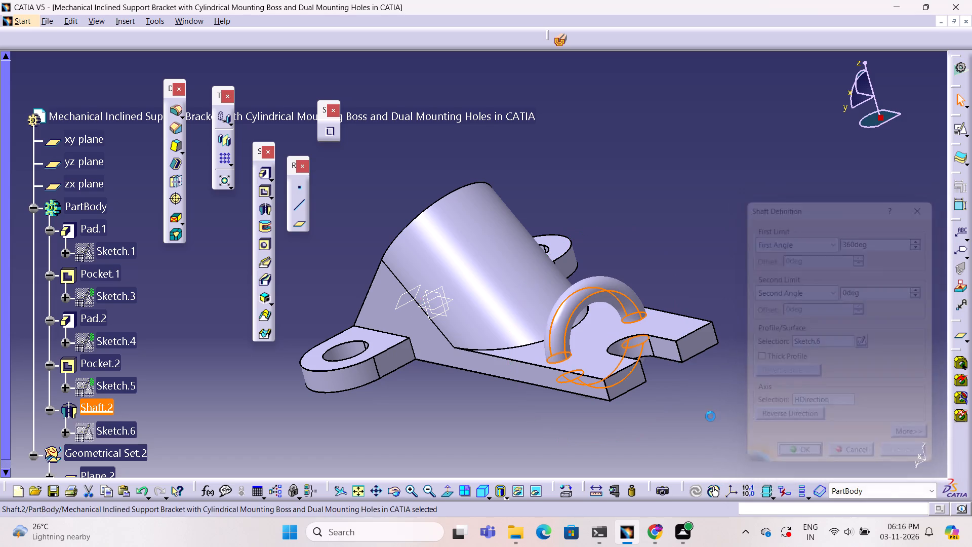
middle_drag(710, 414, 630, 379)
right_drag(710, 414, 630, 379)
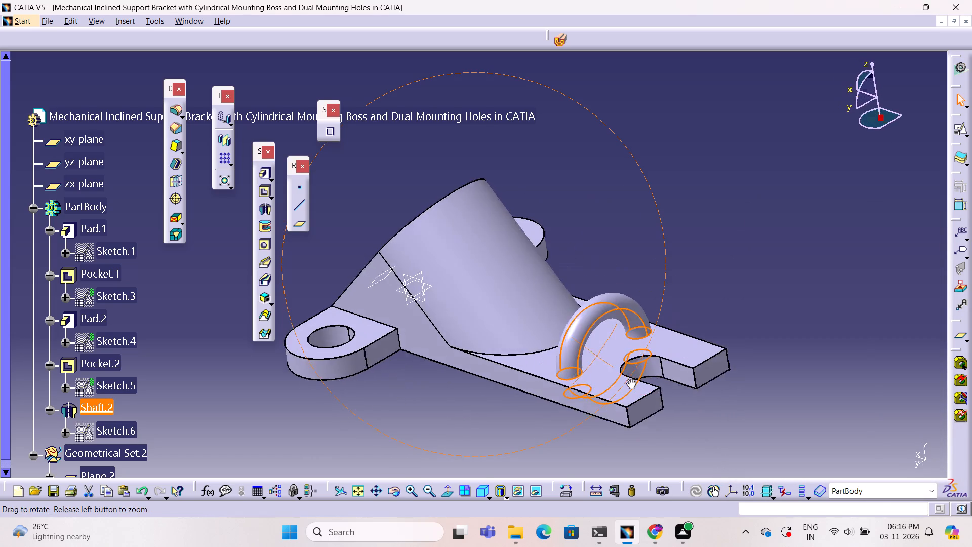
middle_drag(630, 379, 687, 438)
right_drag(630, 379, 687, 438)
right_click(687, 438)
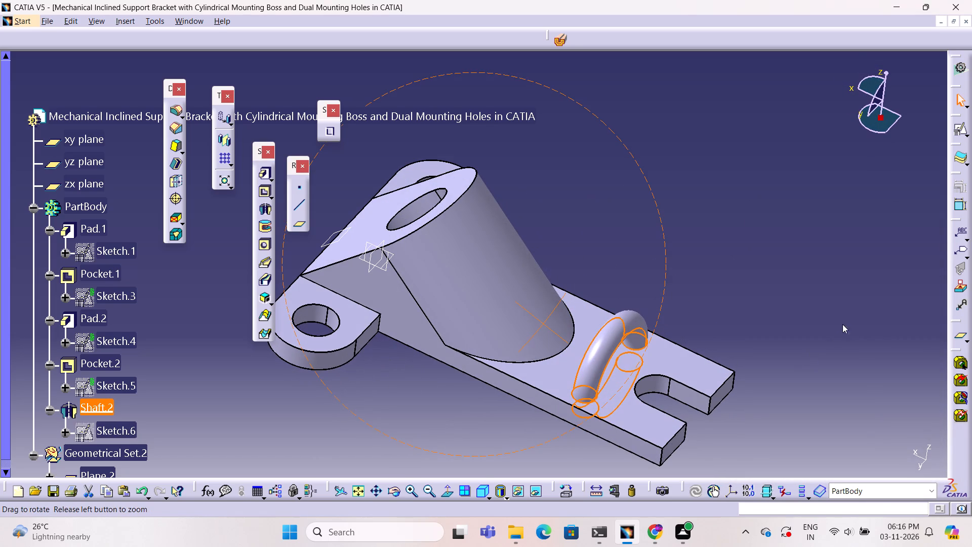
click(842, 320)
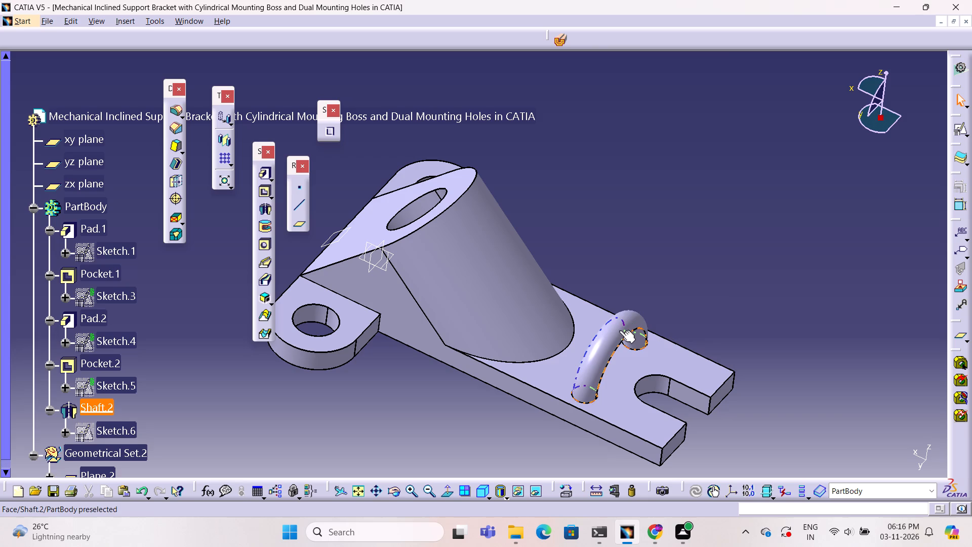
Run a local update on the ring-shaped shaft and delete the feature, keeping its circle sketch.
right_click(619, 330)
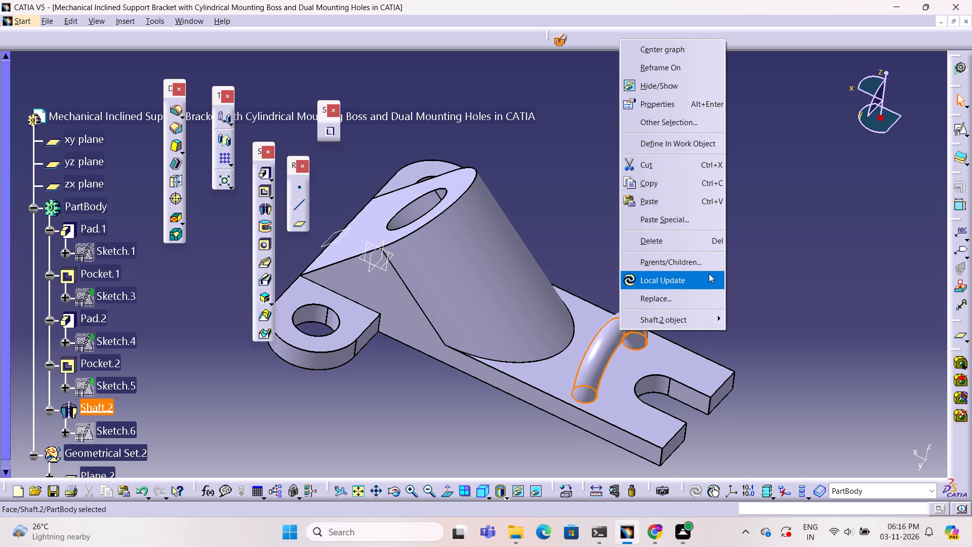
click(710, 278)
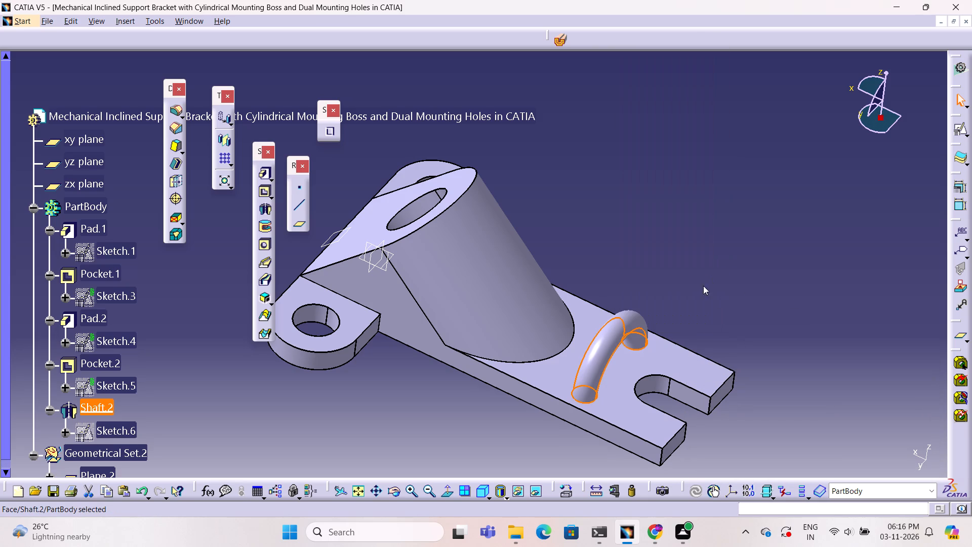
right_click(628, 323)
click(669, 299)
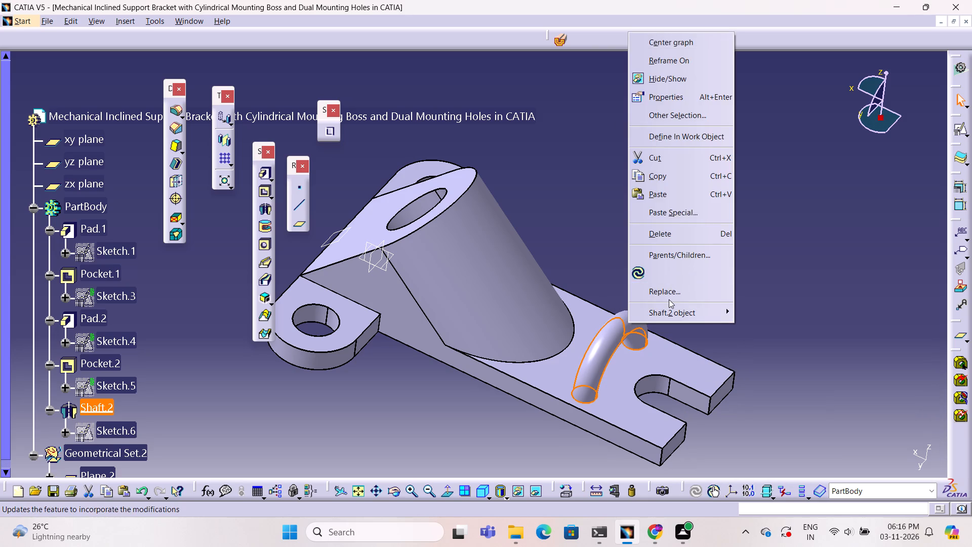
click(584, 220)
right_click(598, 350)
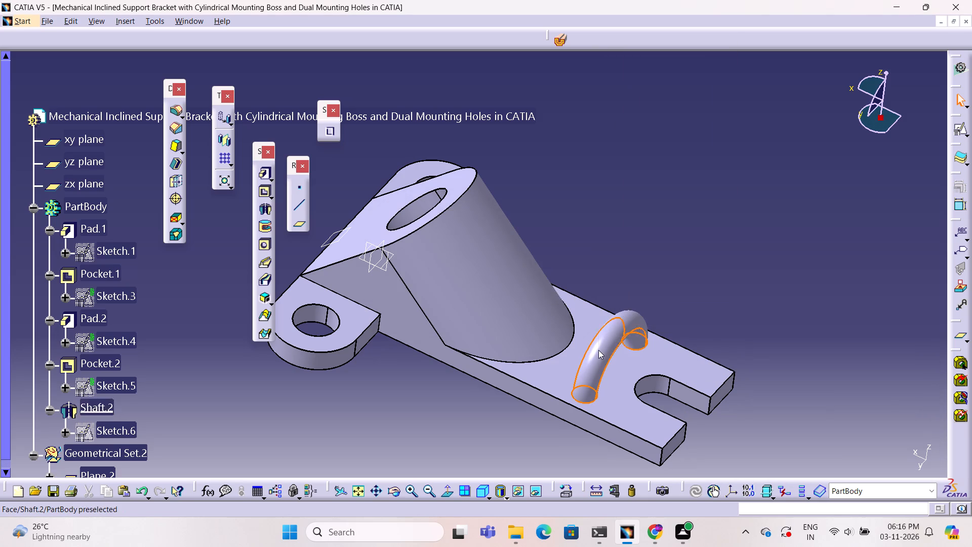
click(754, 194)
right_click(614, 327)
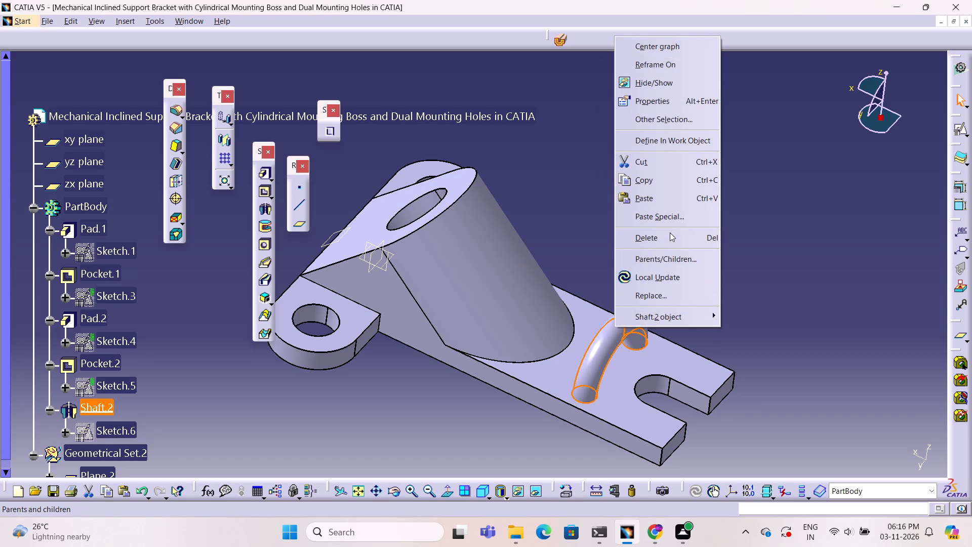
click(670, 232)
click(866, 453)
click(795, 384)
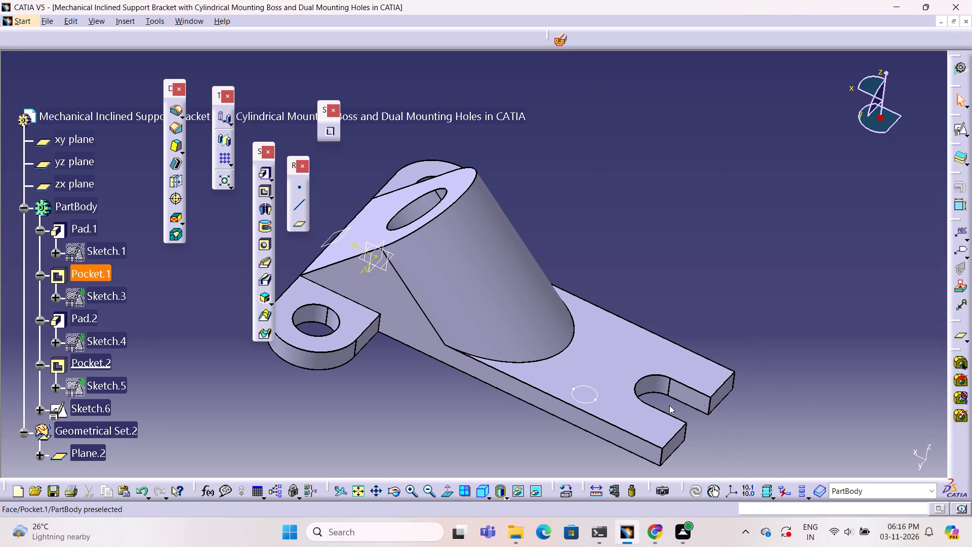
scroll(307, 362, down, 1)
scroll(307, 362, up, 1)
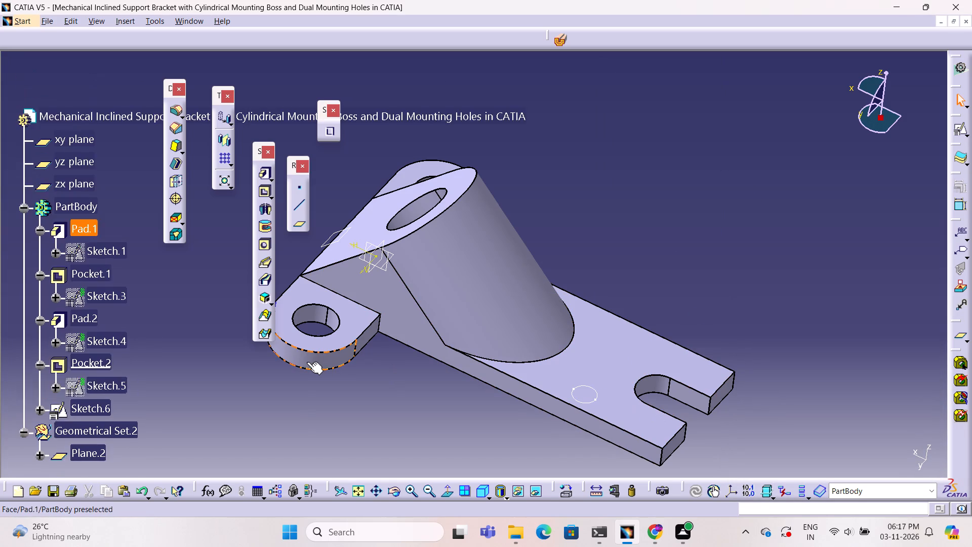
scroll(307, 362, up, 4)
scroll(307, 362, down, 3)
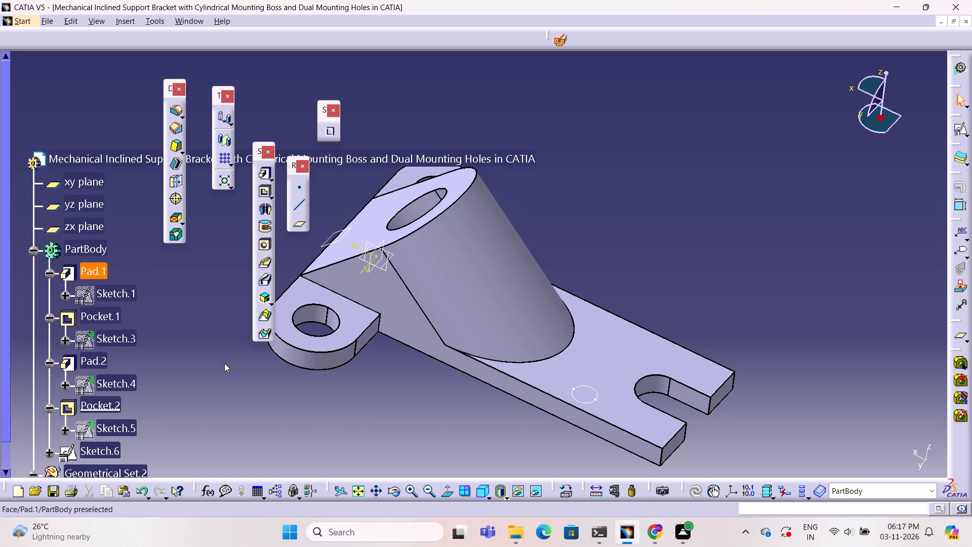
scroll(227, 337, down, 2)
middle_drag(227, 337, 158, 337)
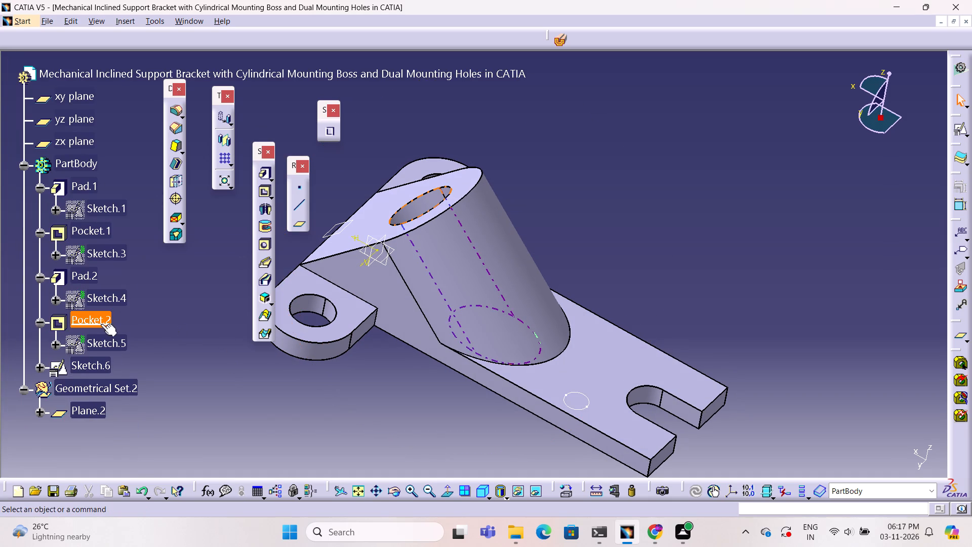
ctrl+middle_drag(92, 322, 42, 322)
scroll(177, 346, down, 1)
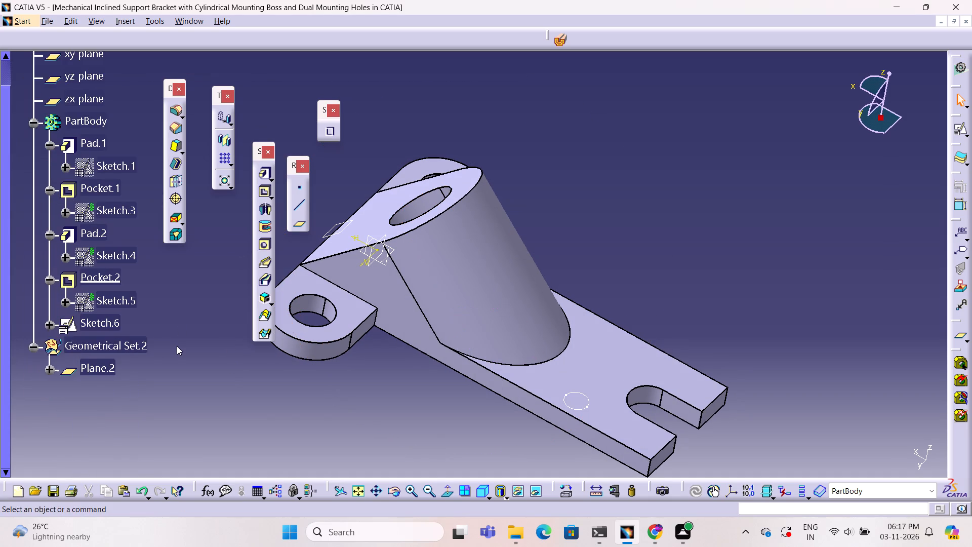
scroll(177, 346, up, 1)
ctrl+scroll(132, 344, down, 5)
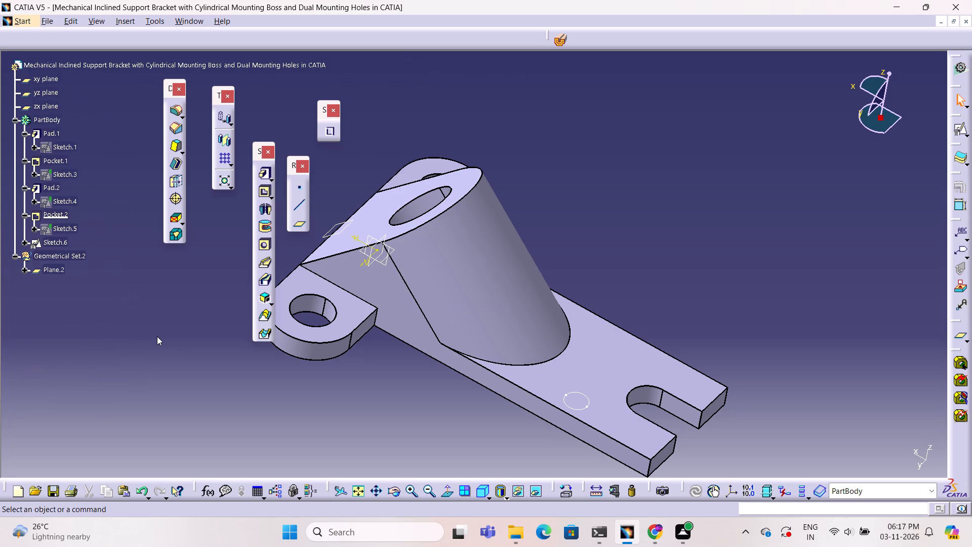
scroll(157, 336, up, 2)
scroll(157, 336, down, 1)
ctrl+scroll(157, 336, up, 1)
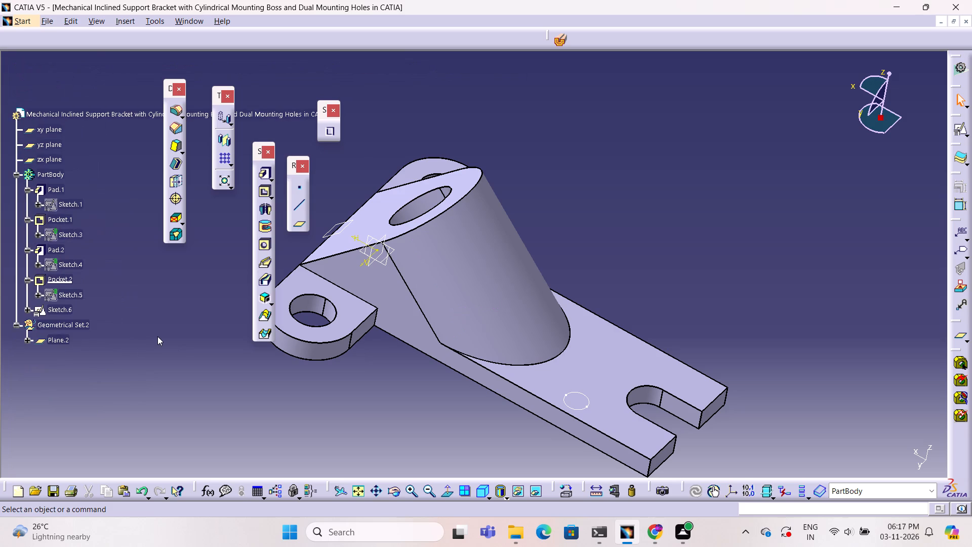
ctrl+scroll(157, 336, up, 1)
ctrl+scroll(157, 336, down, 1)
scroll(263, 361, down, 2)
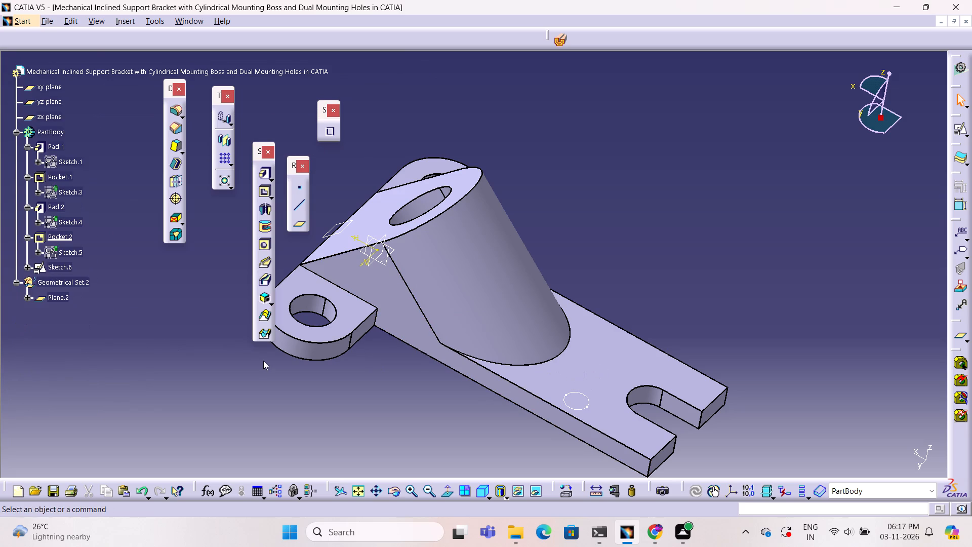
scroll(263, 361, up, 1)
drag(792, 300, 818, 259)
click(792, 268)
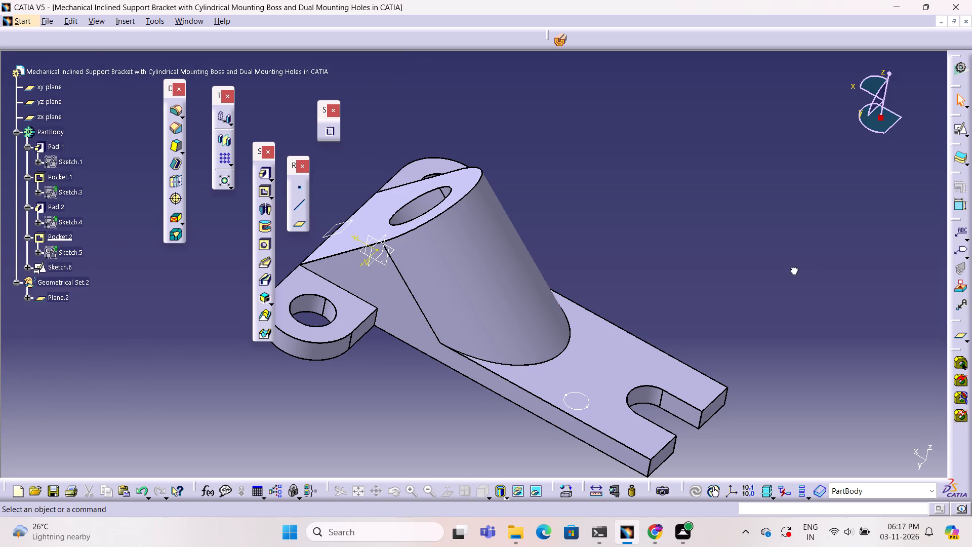
Delete the small circle sketch from the top face of the base plate.
middle_drag(643, 294, 723, 248)
click(723, 248)
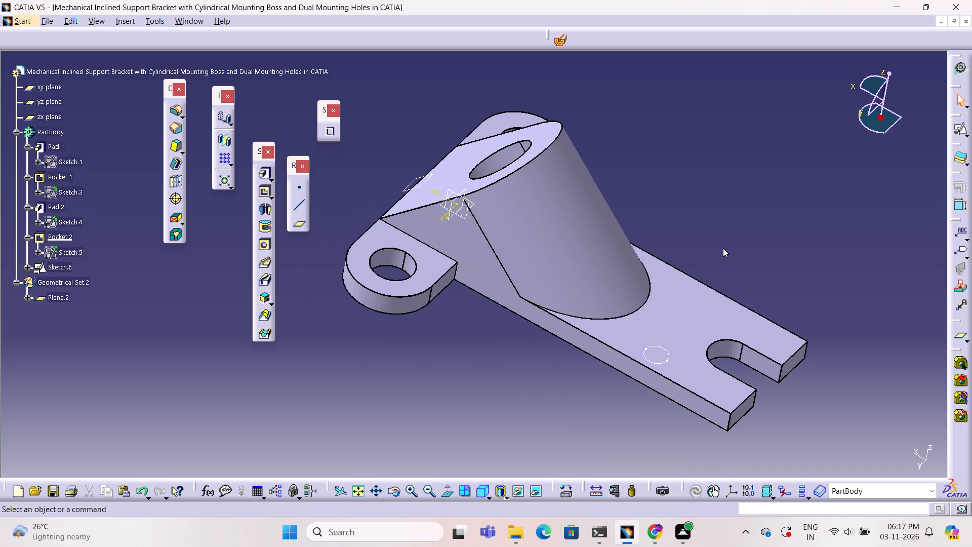
click(664, 364)
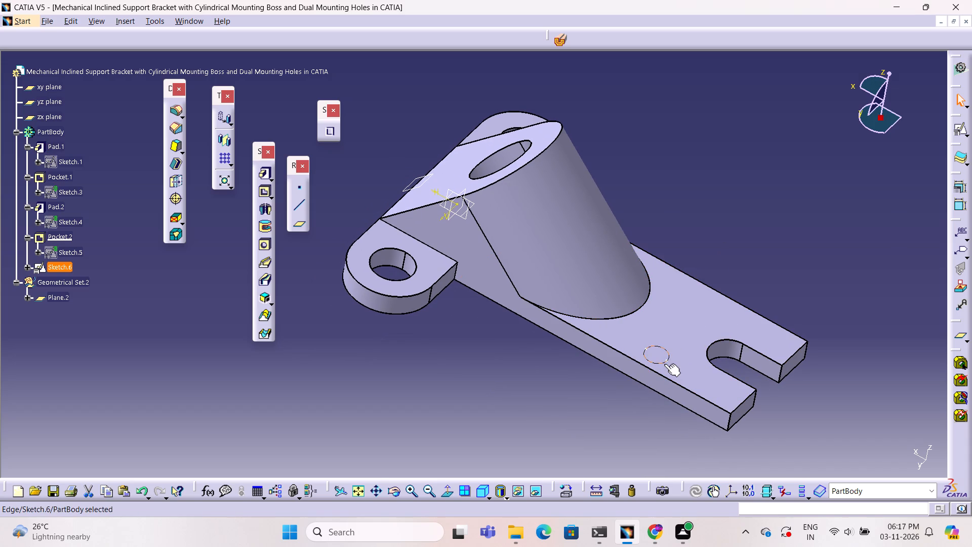
right_click(664, 364)
click(726, 280)
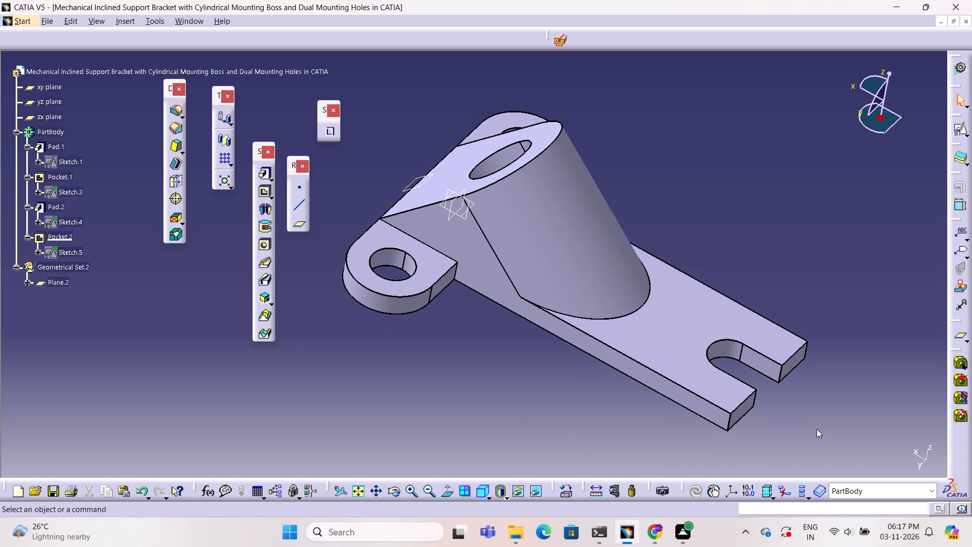
Examine the bracket from the side, from below and from above.
click(582, 411)
middle_drag(578, 398, 618, 355)
right_drag(578, 398, 618, 355)
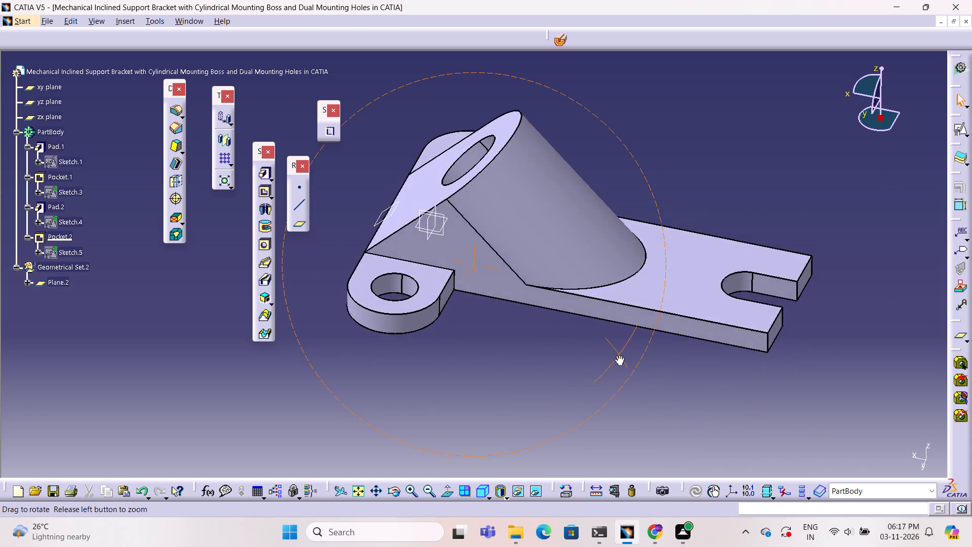
right_drag(618, 355, 648, 297)
middle_drag(618, 355, 648, 297)
click(681, 246)
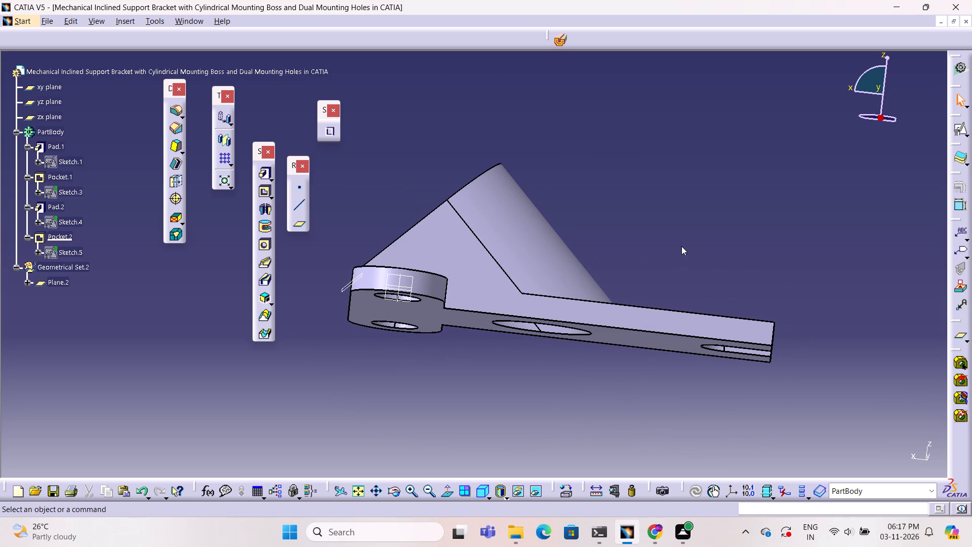
middle_drag(561, 378, 542, 426)
right_drag(561, 378, 542, 426)
scroll(529, 450, down, 1)
right_click(542, 426)
right_click(542, 426)
right_click(542, 426)
right_click(542, 426)
right_click(542, 426)
click(721, 248)
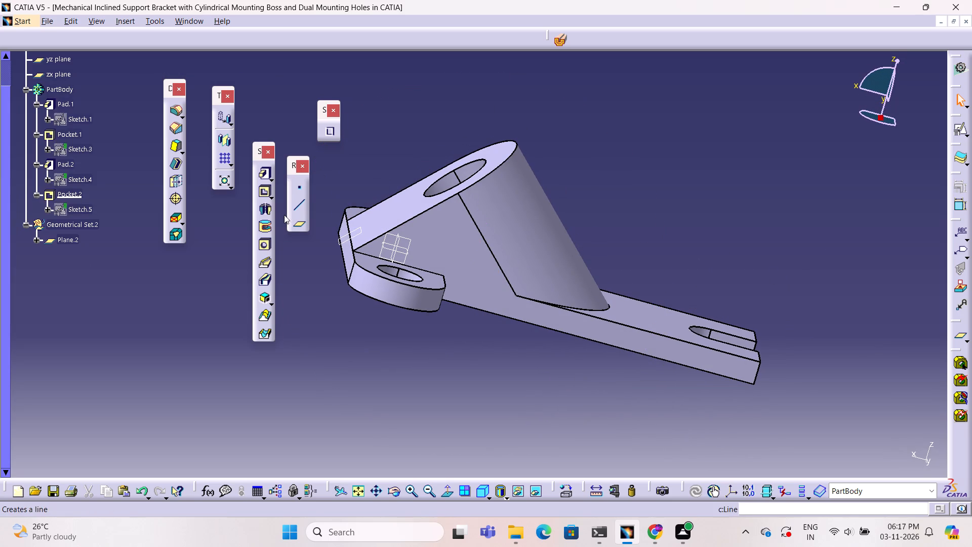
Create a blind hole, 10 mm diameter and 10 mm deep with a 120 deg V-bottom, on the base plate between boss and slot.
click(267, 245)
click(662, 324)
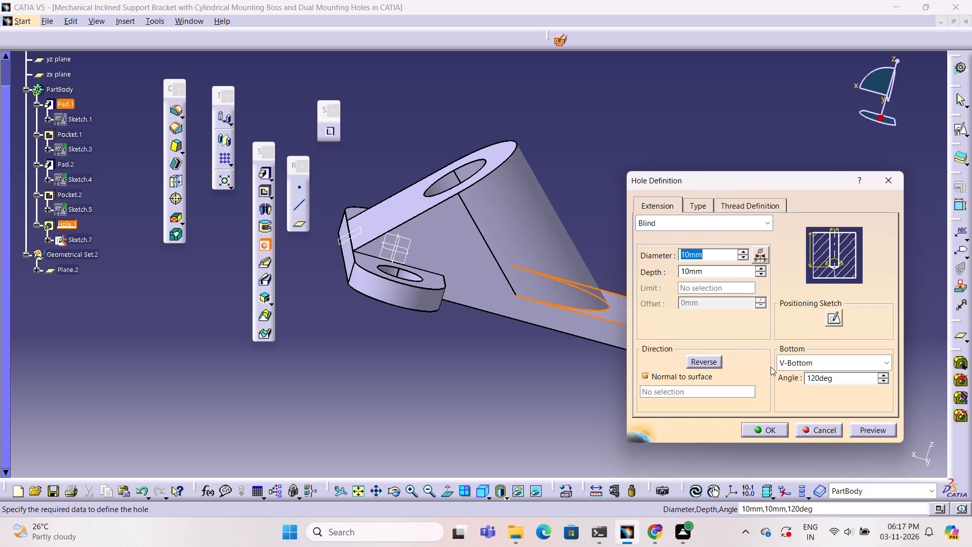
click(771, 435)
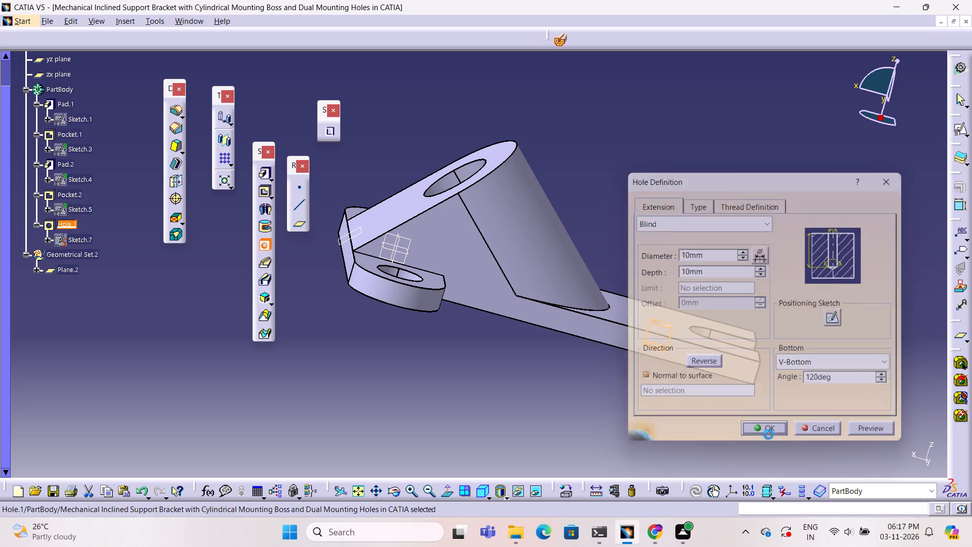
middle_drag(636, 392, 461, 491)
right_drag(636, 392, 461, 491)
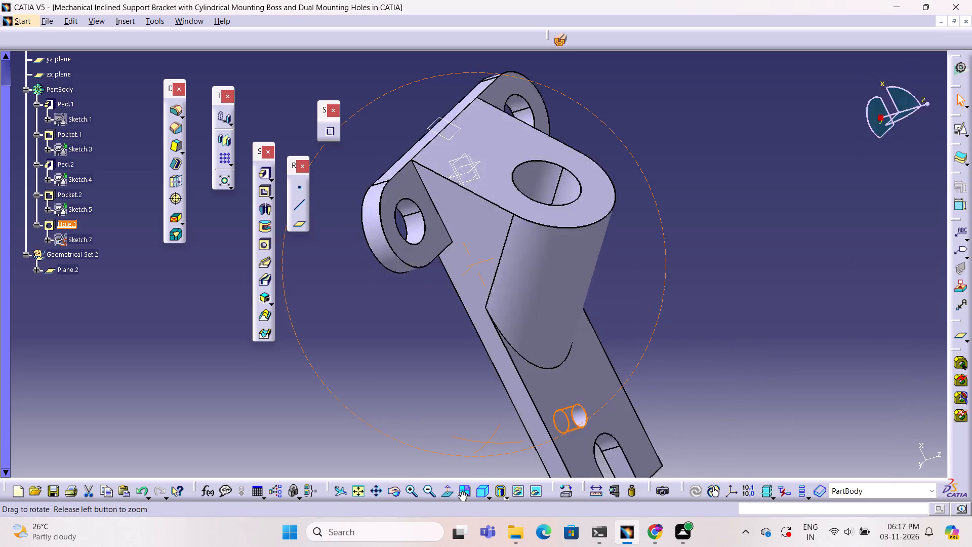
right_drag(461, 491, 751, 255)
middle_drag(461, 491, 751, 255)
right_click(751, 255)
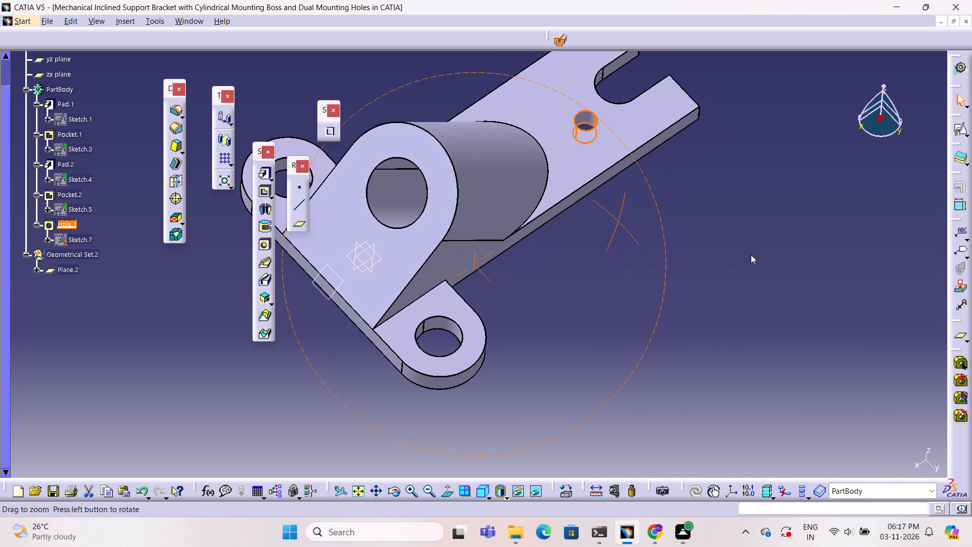
Reopen the blind hole's definition to review its extension settings, and close it without changes.
double_click(587, 118)
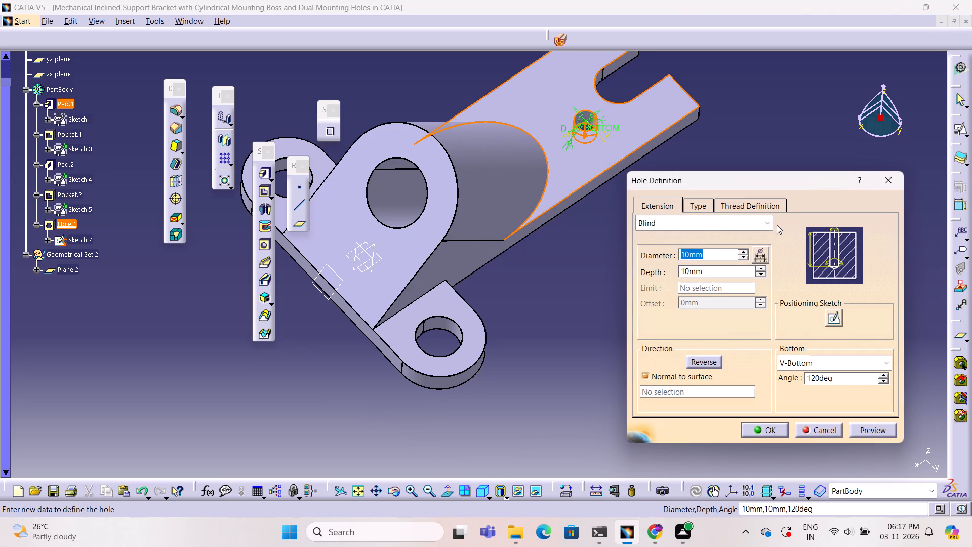
click(660, 197)
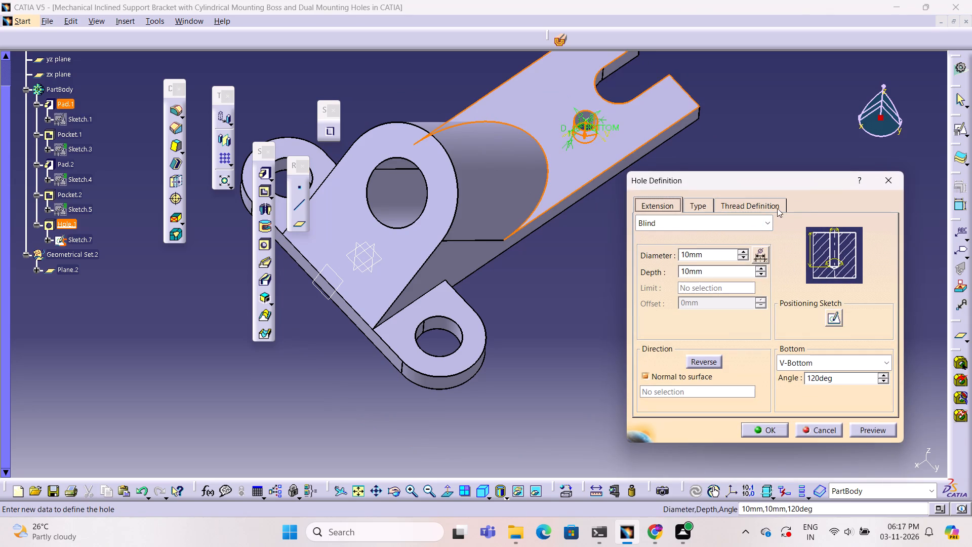
click(888, 177)
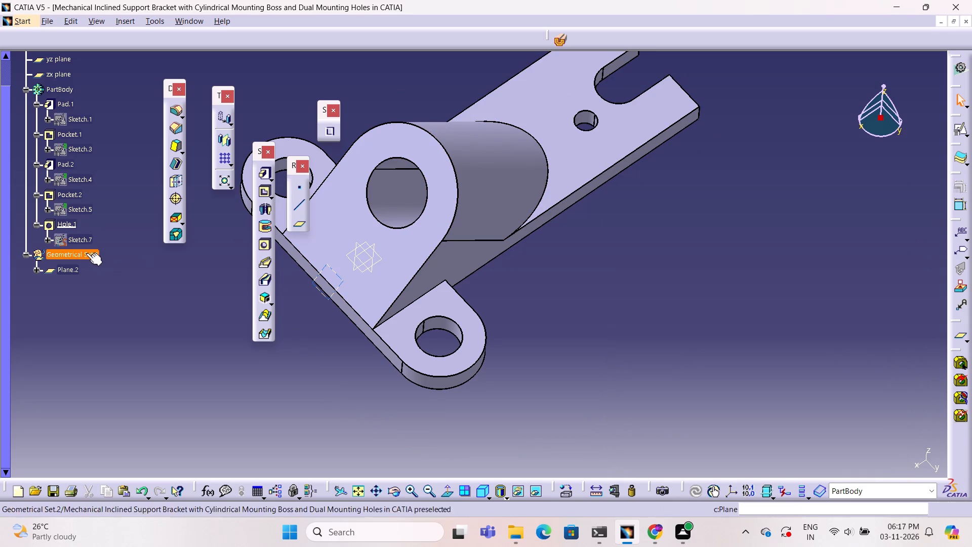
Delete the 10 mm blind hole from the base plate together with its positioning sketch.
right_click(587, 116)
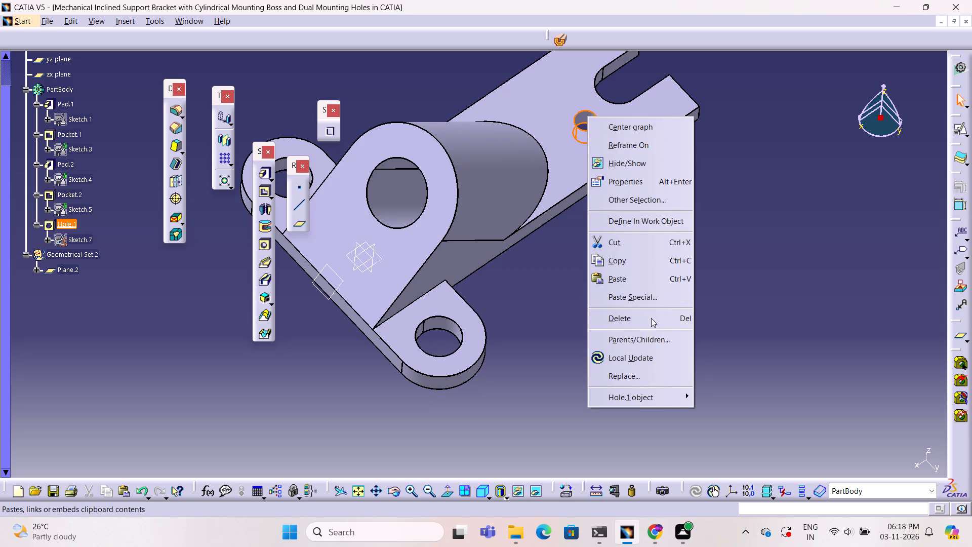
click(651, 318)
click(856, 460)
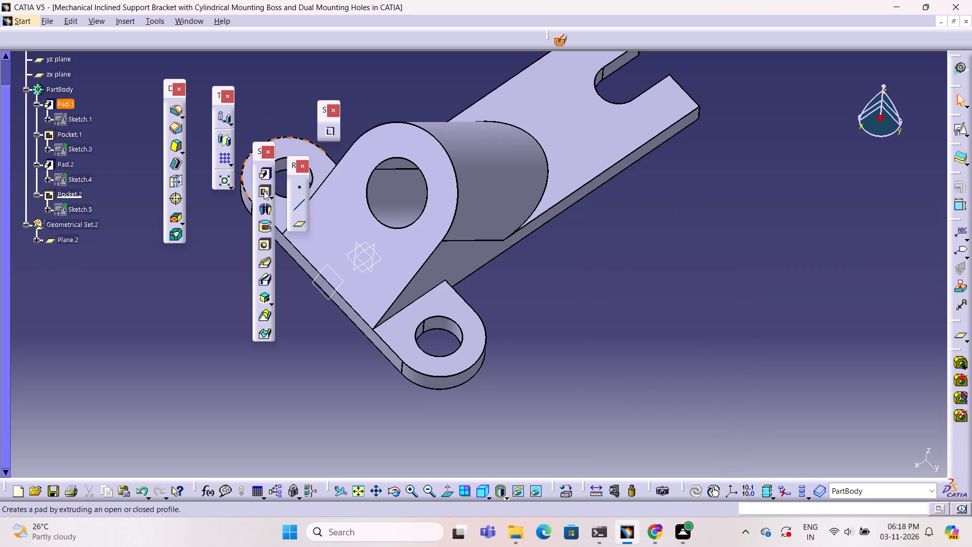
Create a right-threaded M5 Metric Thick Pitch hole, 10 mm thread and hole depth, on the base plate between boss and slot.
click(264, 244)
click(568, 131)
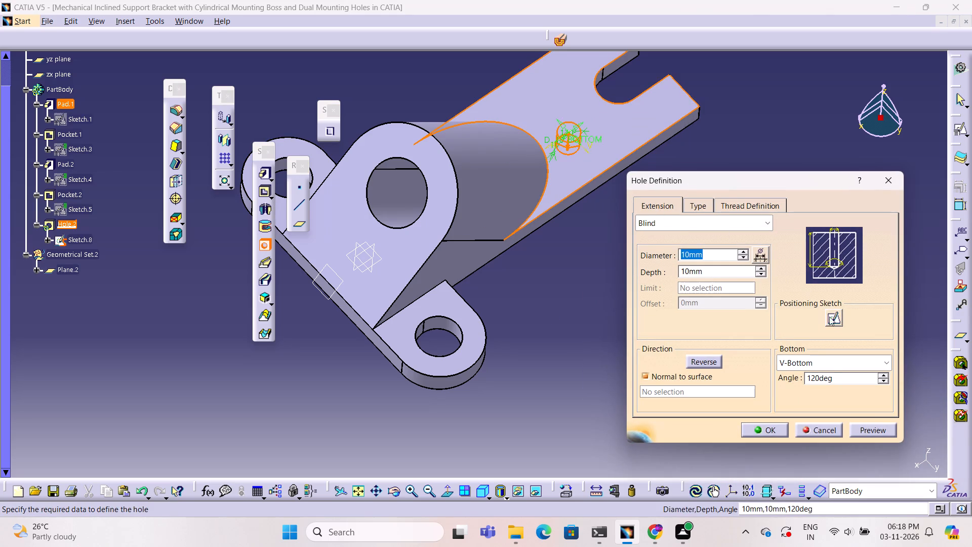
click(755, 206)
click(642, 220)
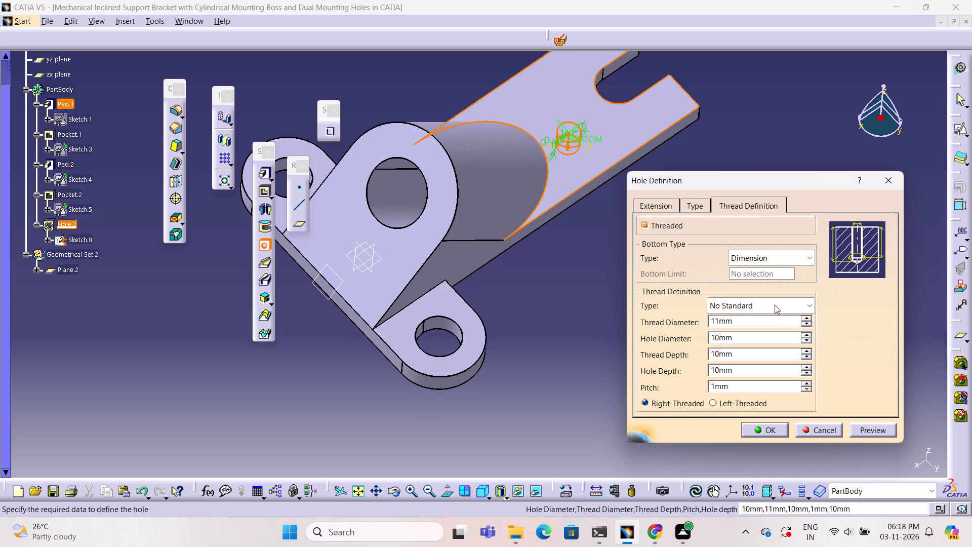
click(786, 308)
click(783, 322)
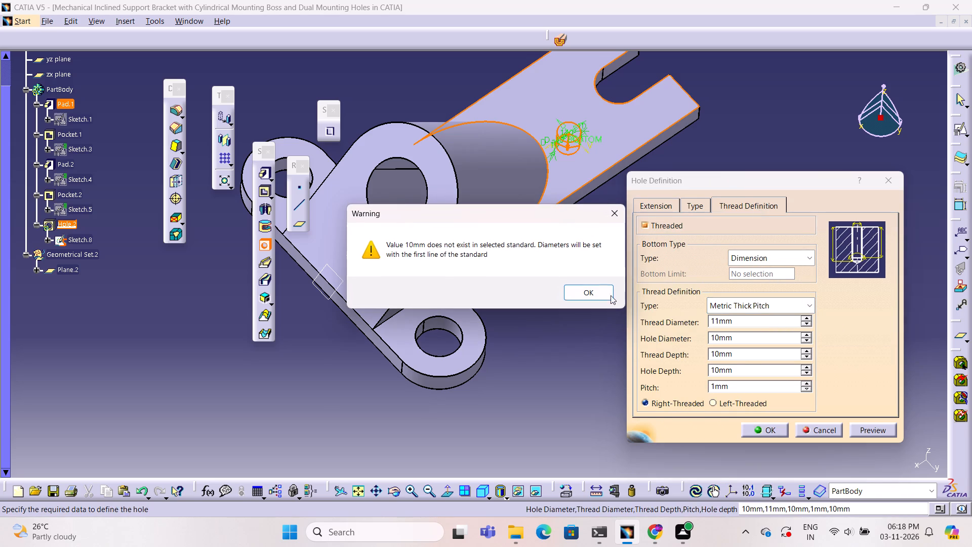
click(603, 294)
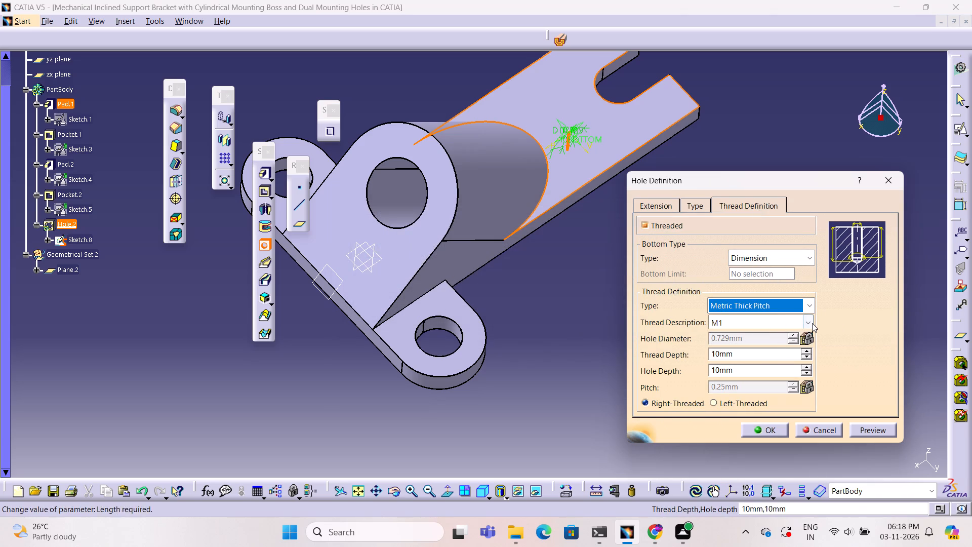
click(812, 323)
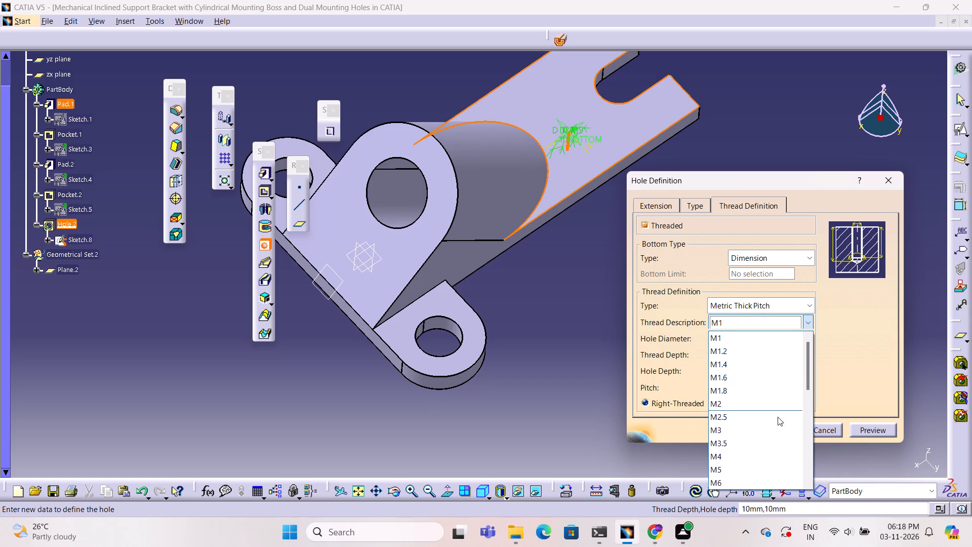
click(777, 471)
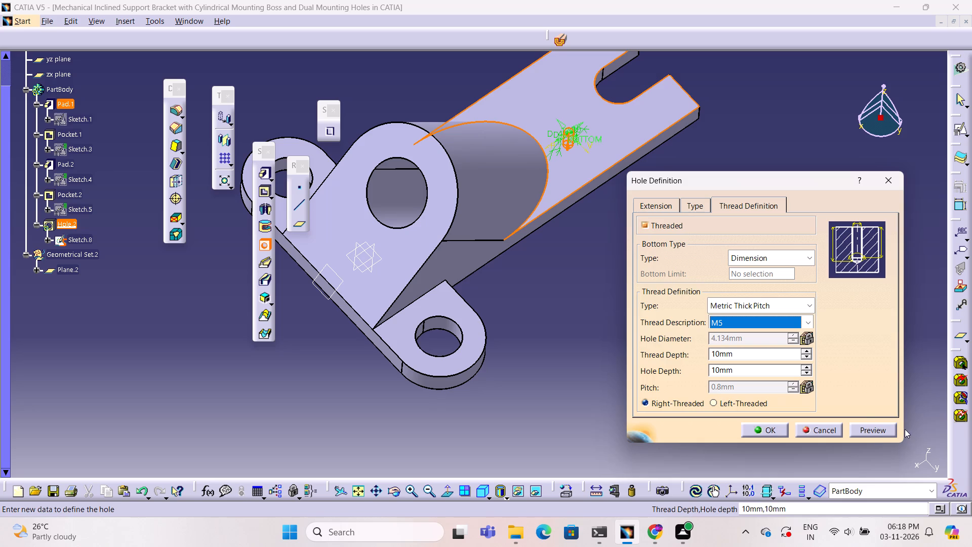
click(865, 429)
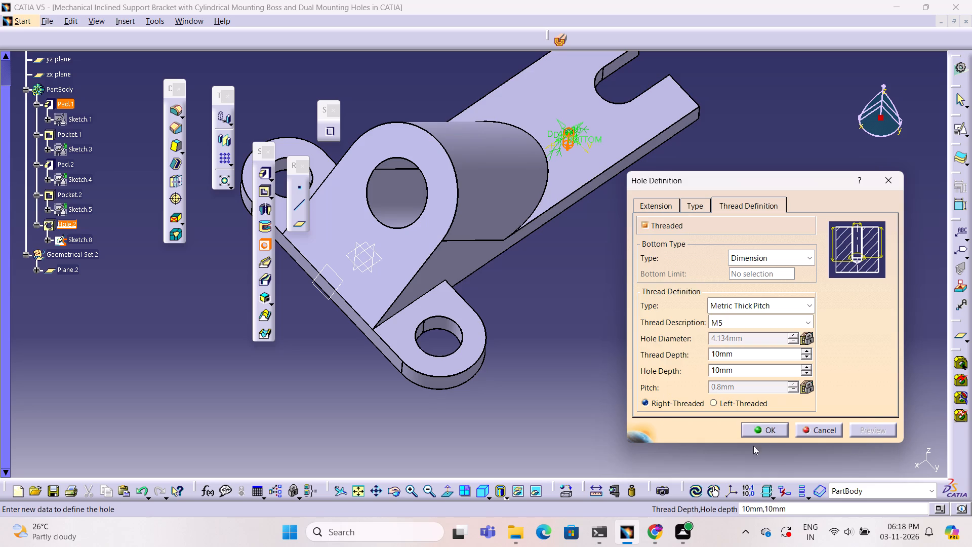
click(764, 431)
Inspect the threaded hole on the base plate from several angles.
click(564, 332)
middle_drag(569, 331, 563, 369)
right_drag(569, 331, 563, 369)
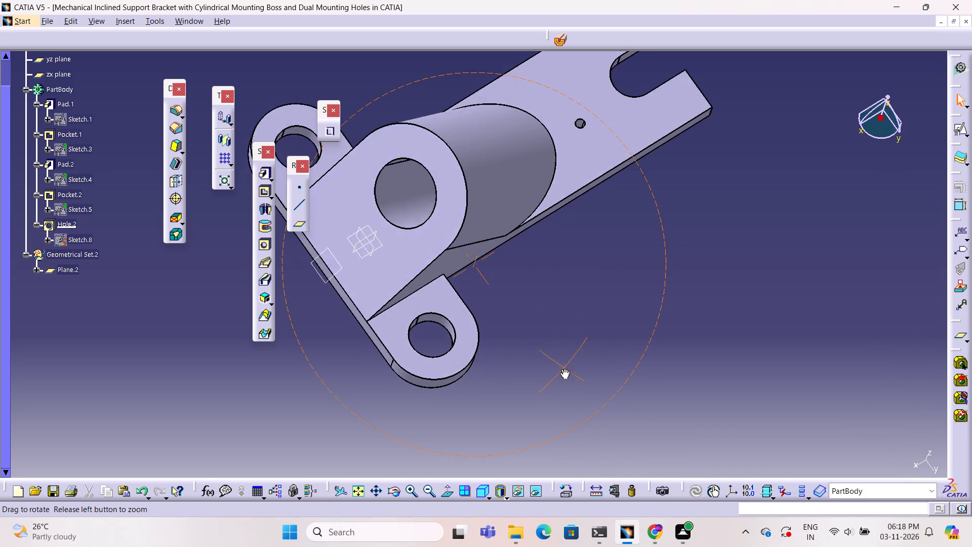
middle_drag(563, 369, 563, 309)
right_drag(563, 369, 563, 309)
middle_click(563, 309)
right_click(563, 309)
right_click(563, 309)
middle_drag(607, 260, 661, 382)
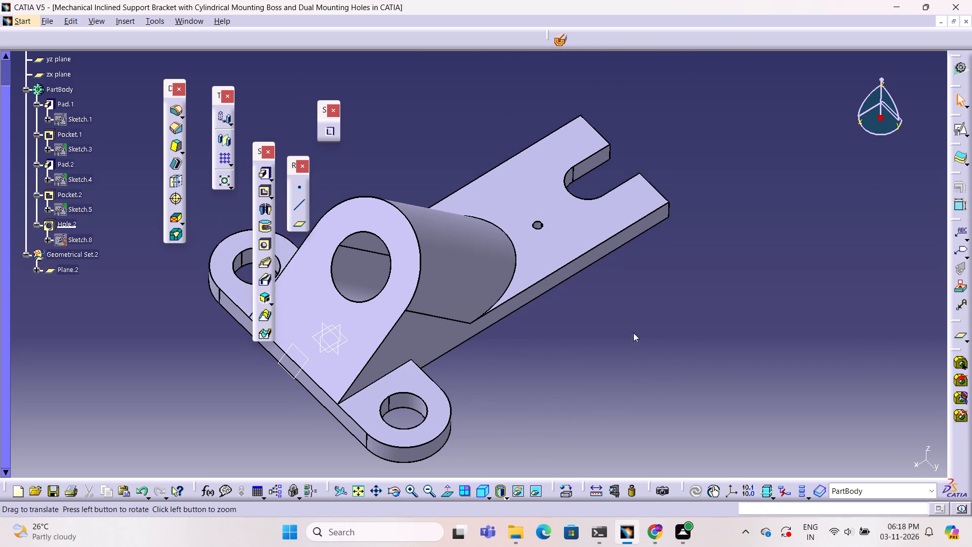
middle_drag(642, 324, 739, 315)
click(680, 348)
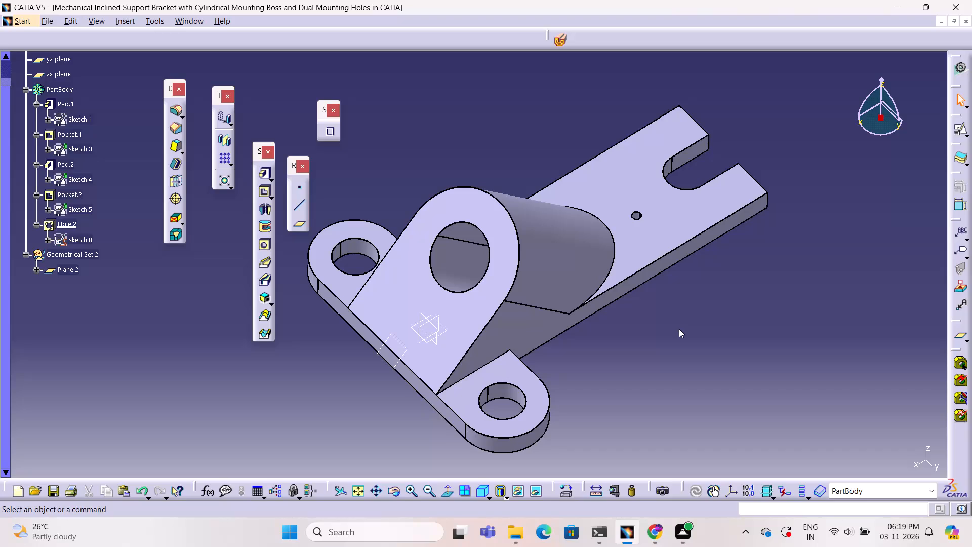
click(679, 329)
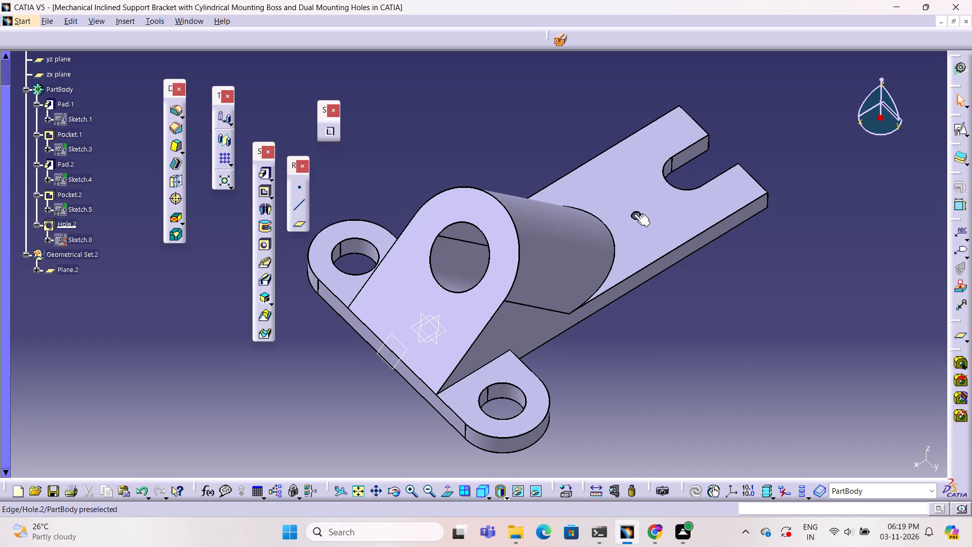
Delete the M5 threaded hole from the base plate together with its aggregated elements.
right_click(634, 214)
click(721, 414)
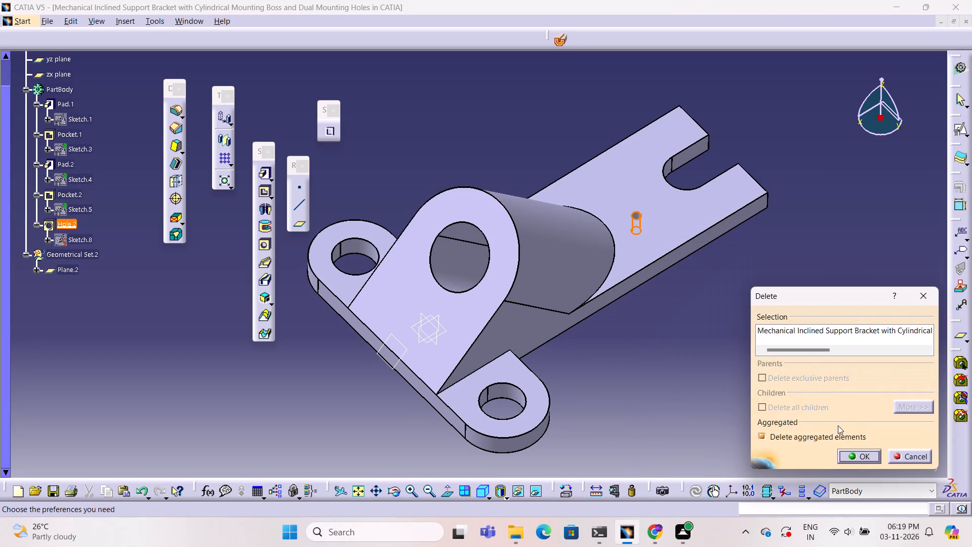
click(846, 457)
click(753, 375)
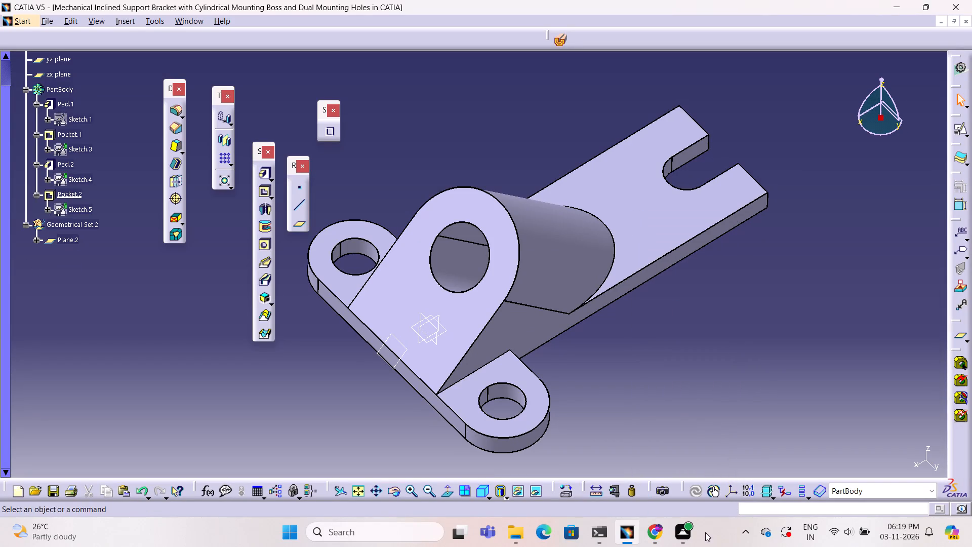
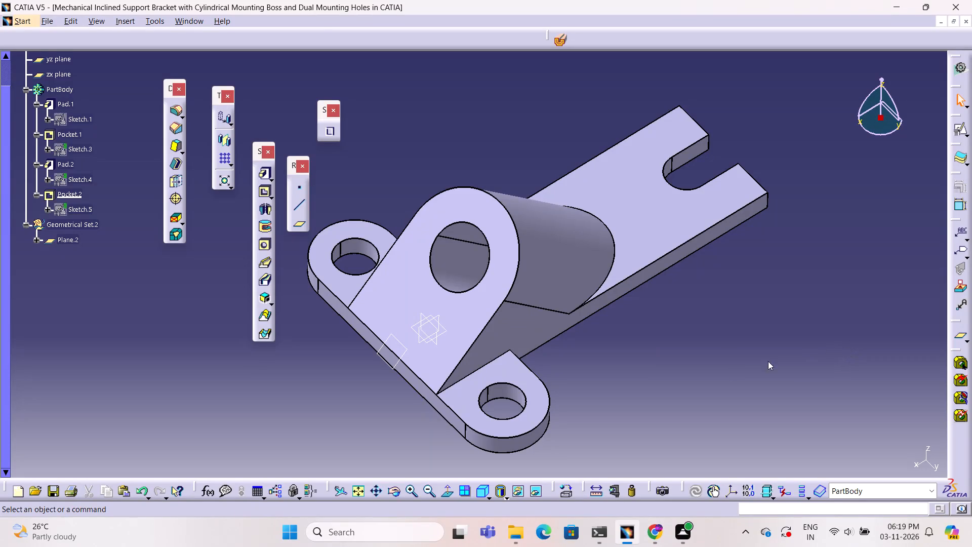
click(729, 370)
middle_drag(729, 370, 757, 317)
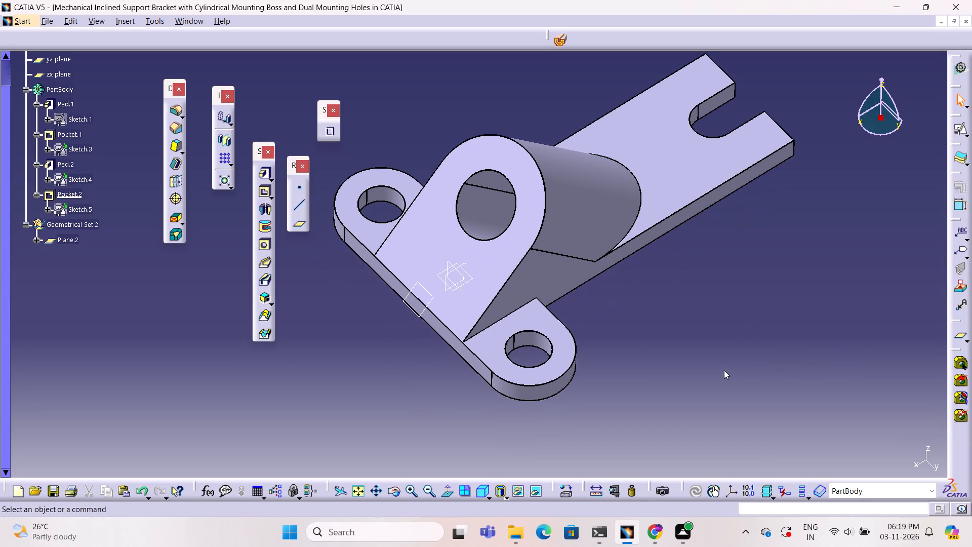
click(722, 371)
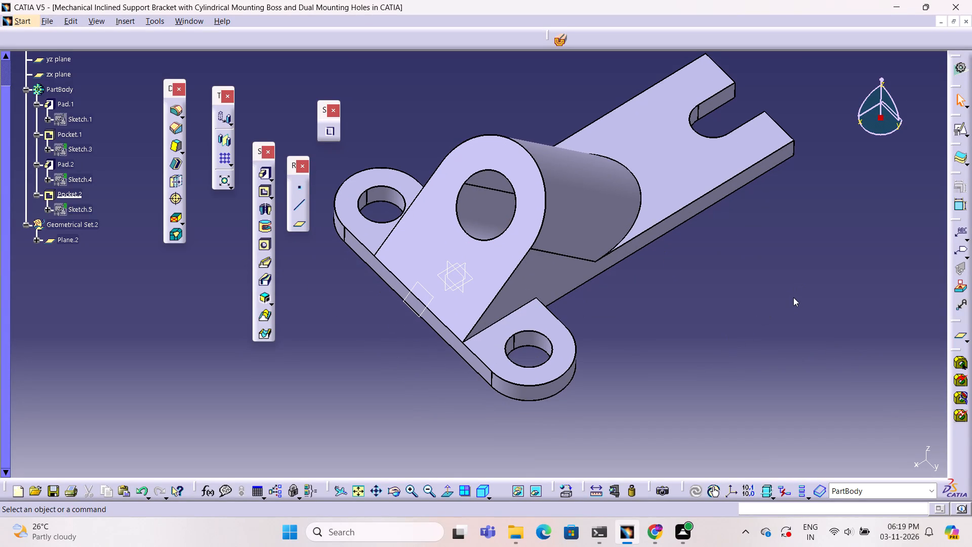
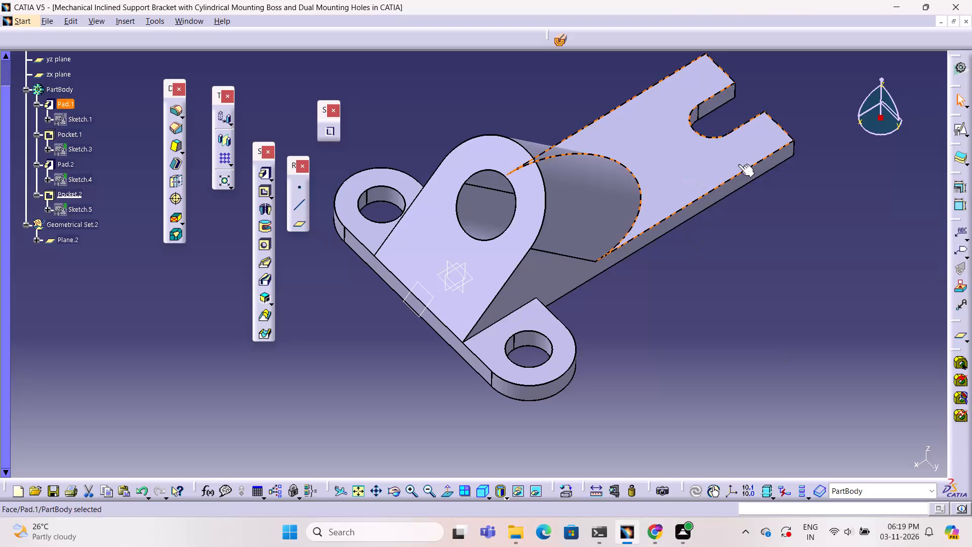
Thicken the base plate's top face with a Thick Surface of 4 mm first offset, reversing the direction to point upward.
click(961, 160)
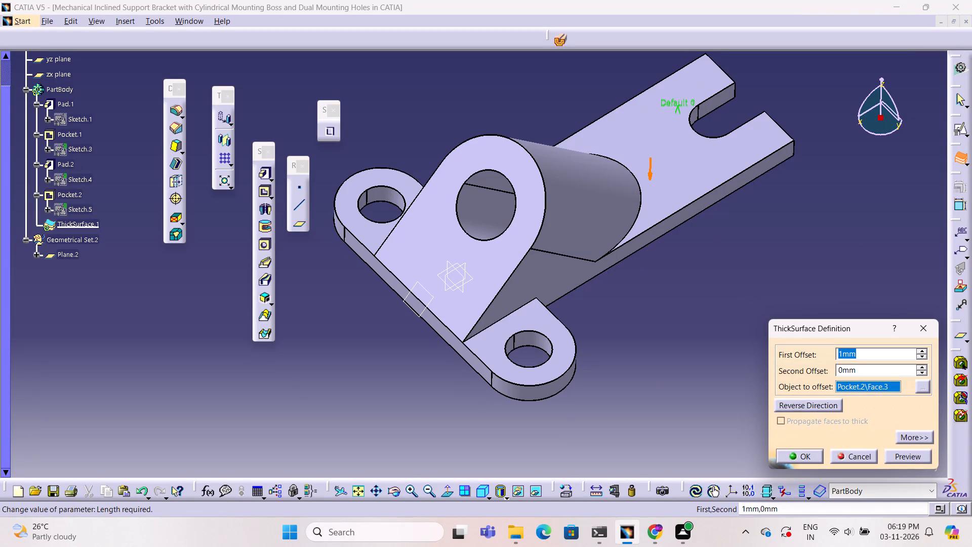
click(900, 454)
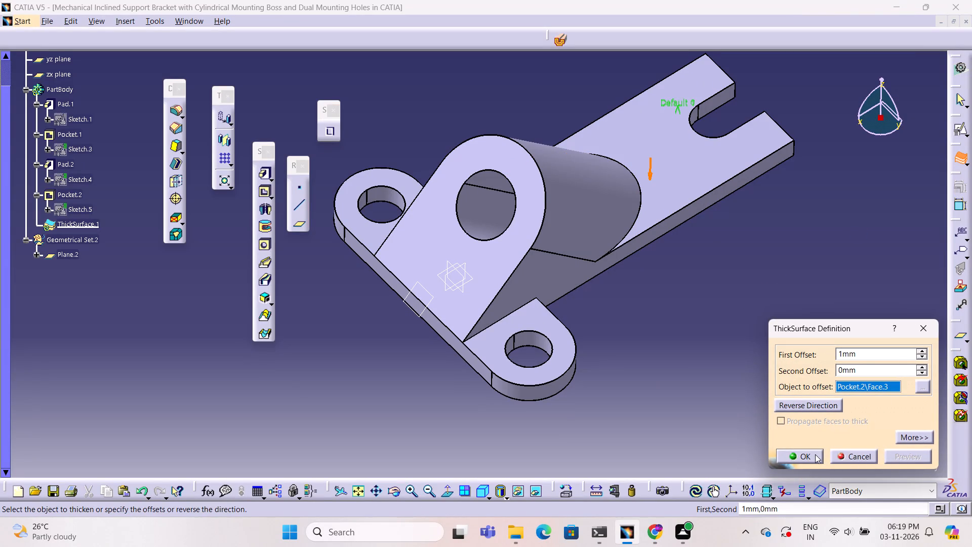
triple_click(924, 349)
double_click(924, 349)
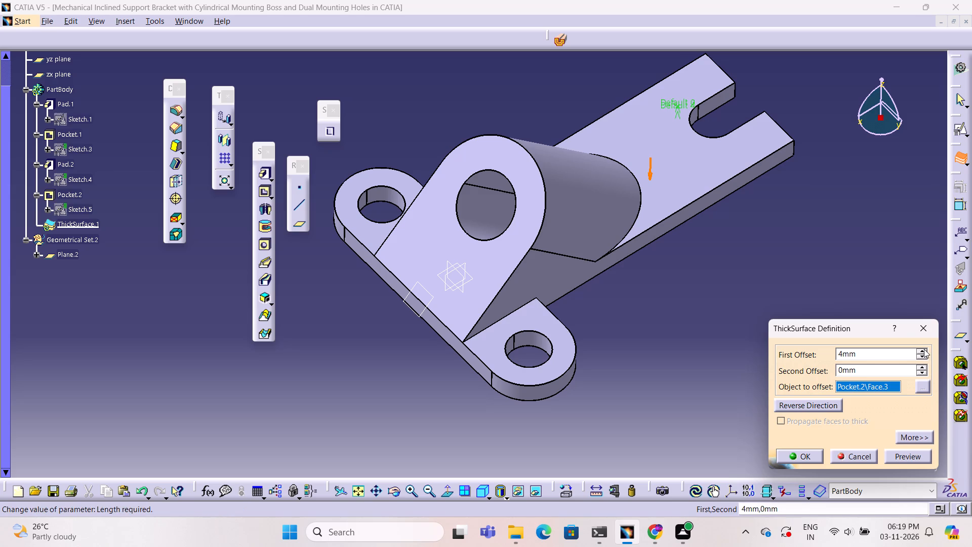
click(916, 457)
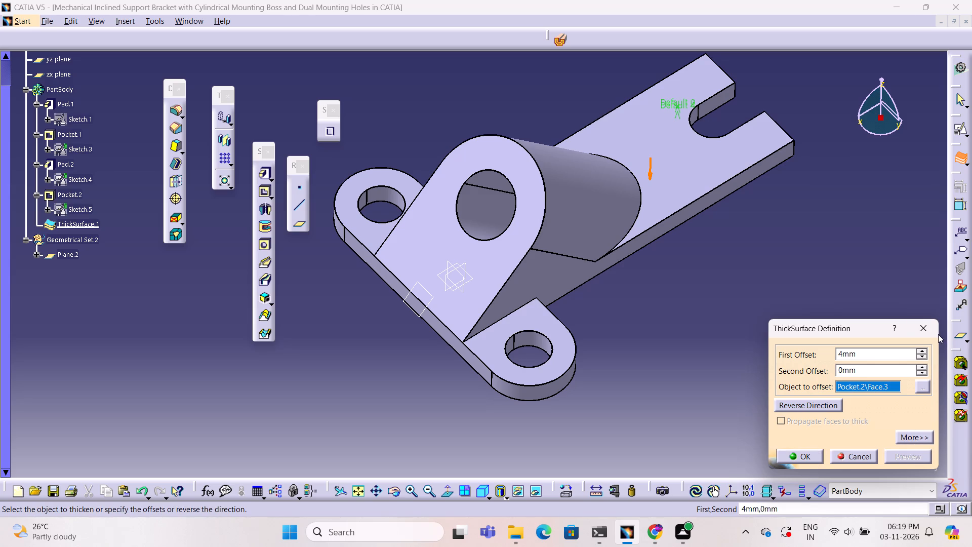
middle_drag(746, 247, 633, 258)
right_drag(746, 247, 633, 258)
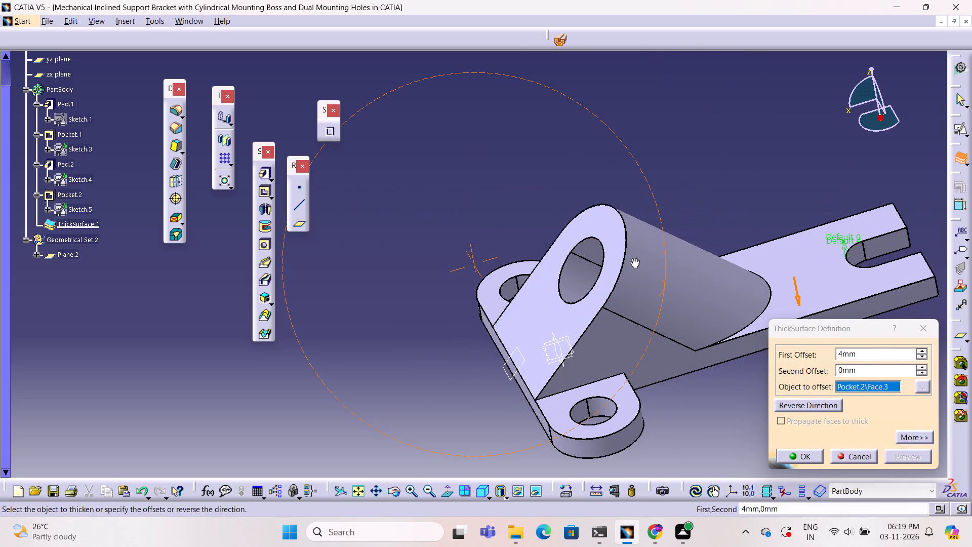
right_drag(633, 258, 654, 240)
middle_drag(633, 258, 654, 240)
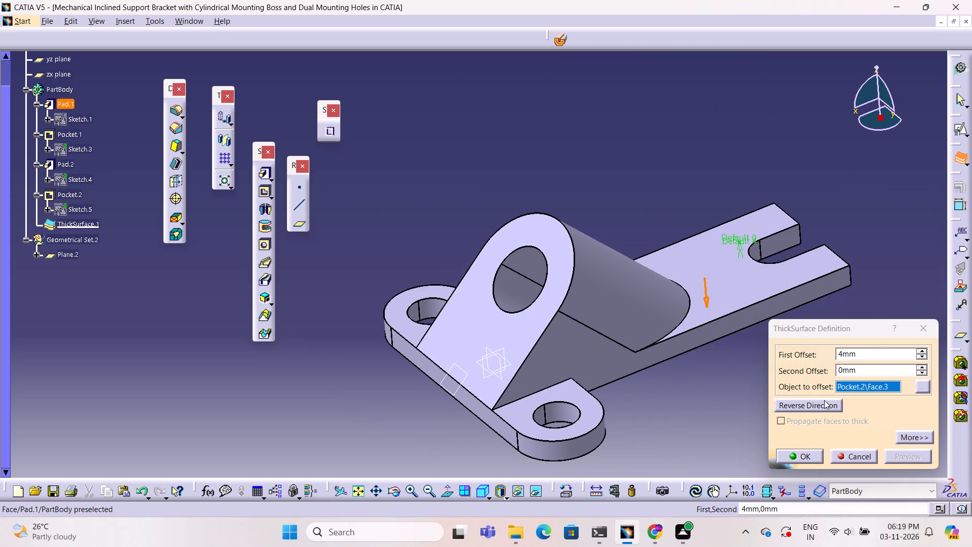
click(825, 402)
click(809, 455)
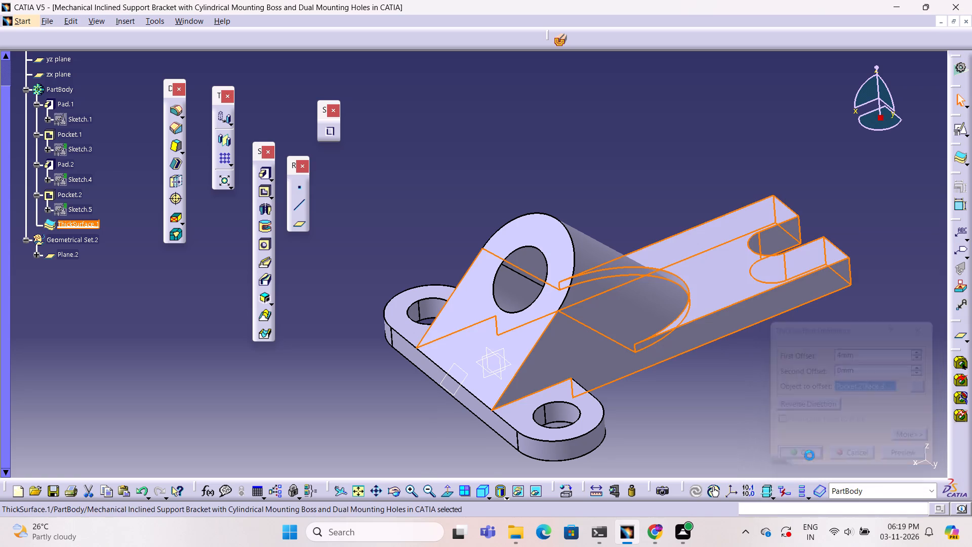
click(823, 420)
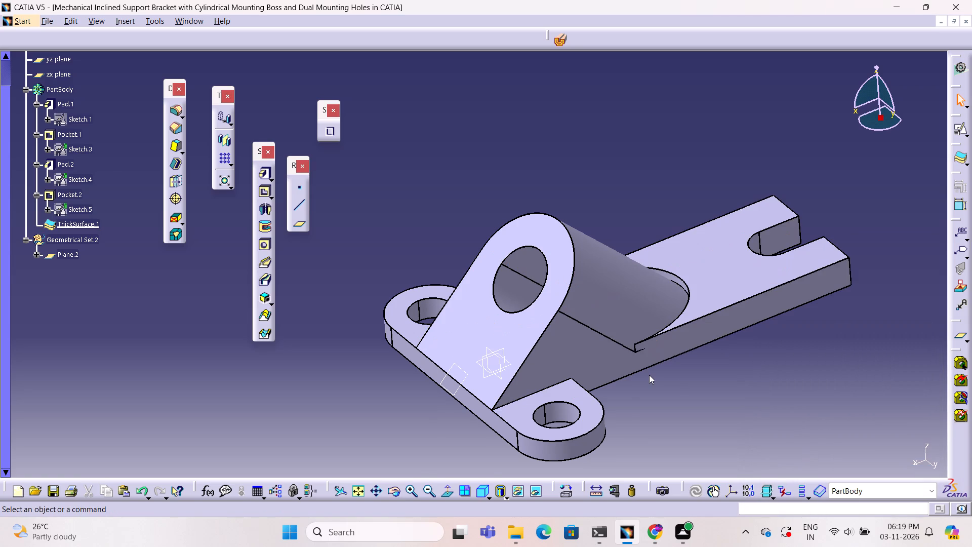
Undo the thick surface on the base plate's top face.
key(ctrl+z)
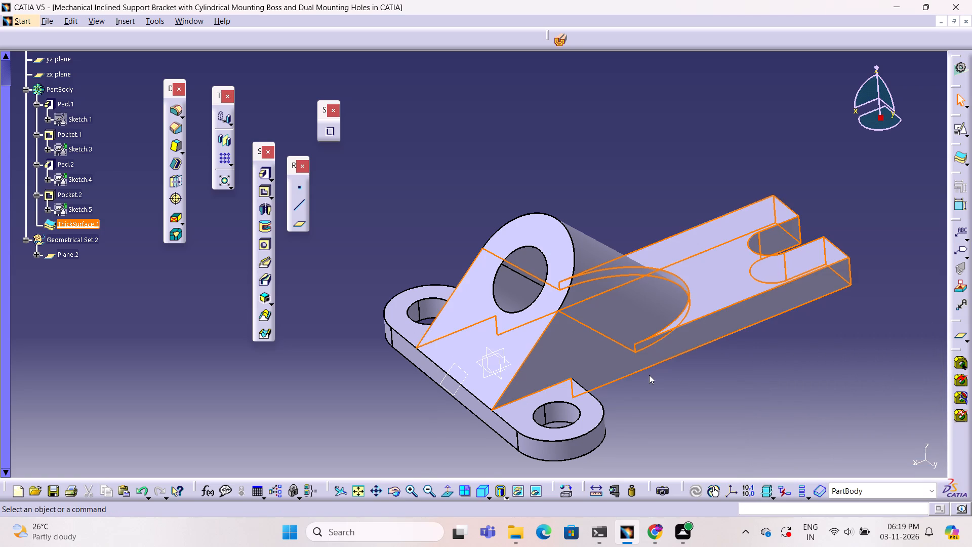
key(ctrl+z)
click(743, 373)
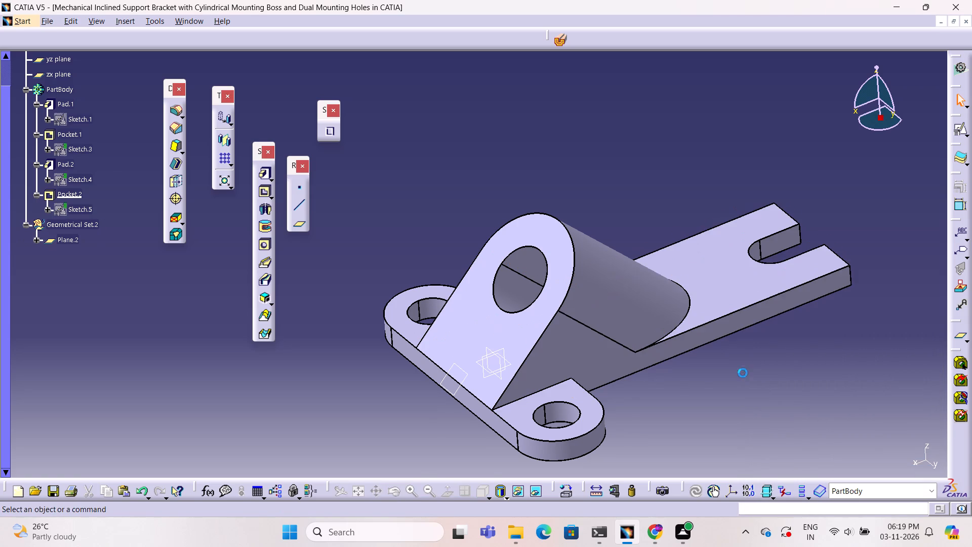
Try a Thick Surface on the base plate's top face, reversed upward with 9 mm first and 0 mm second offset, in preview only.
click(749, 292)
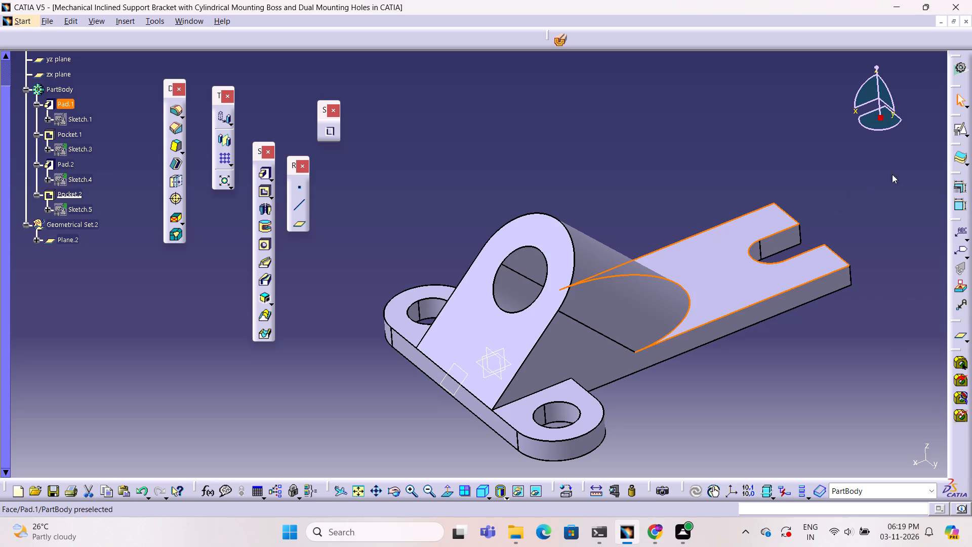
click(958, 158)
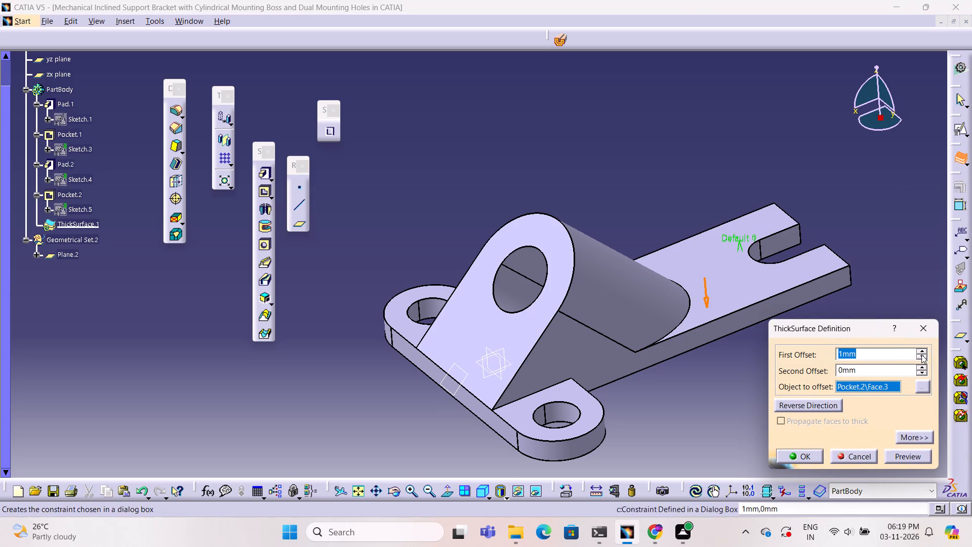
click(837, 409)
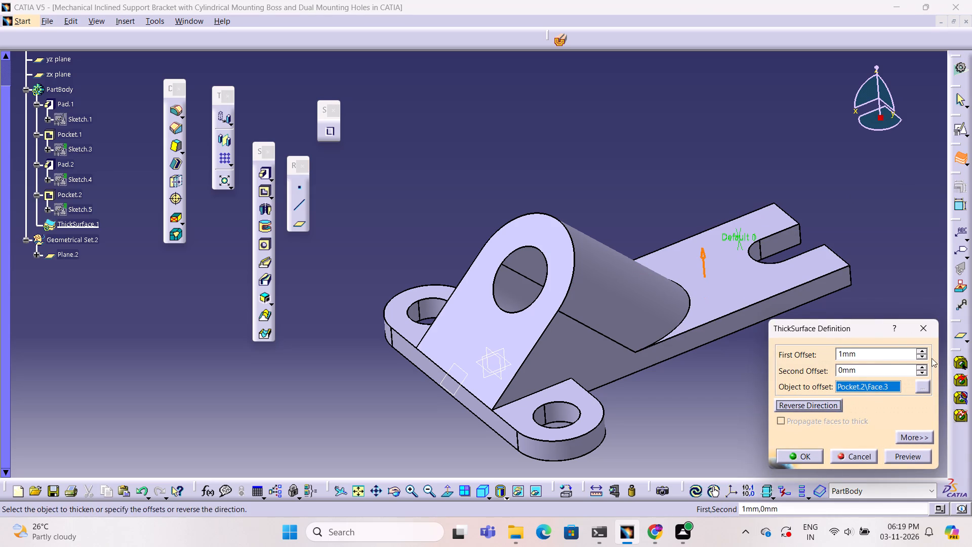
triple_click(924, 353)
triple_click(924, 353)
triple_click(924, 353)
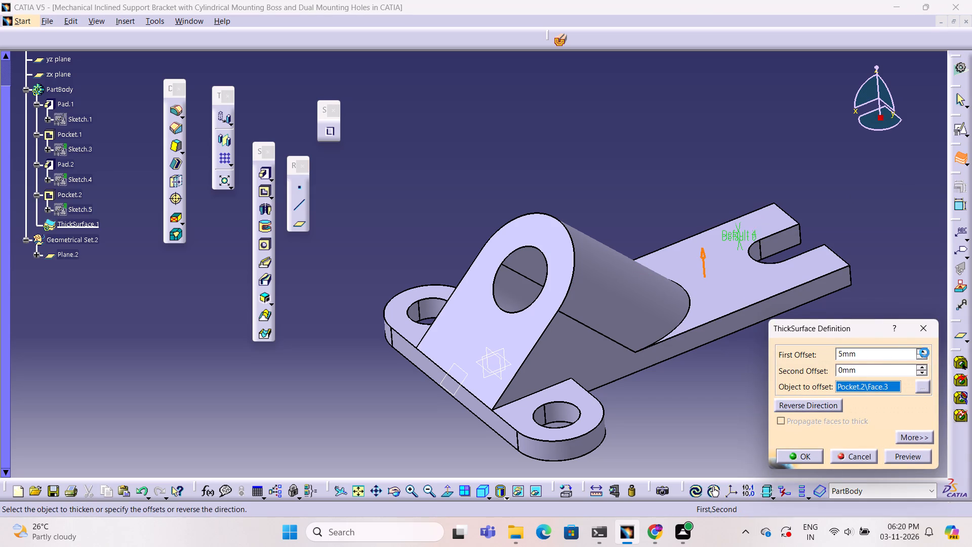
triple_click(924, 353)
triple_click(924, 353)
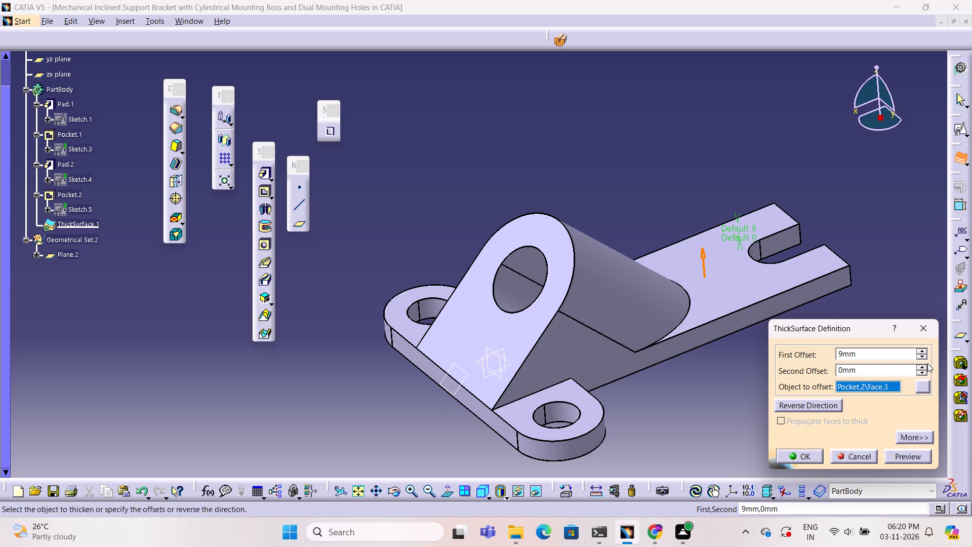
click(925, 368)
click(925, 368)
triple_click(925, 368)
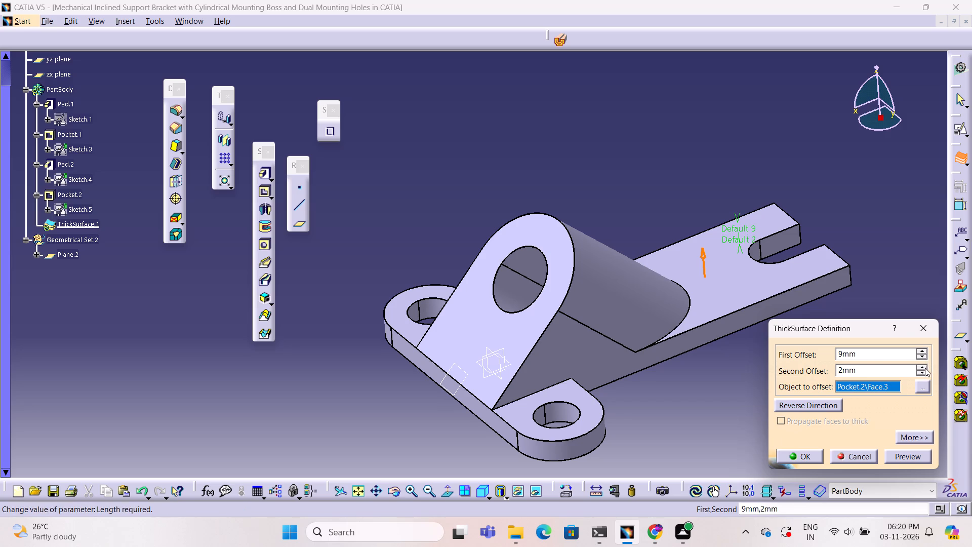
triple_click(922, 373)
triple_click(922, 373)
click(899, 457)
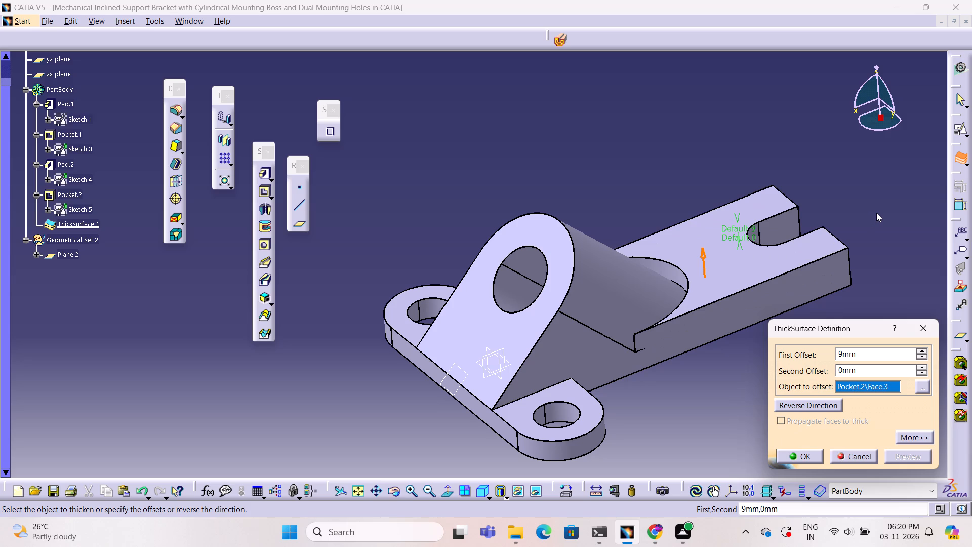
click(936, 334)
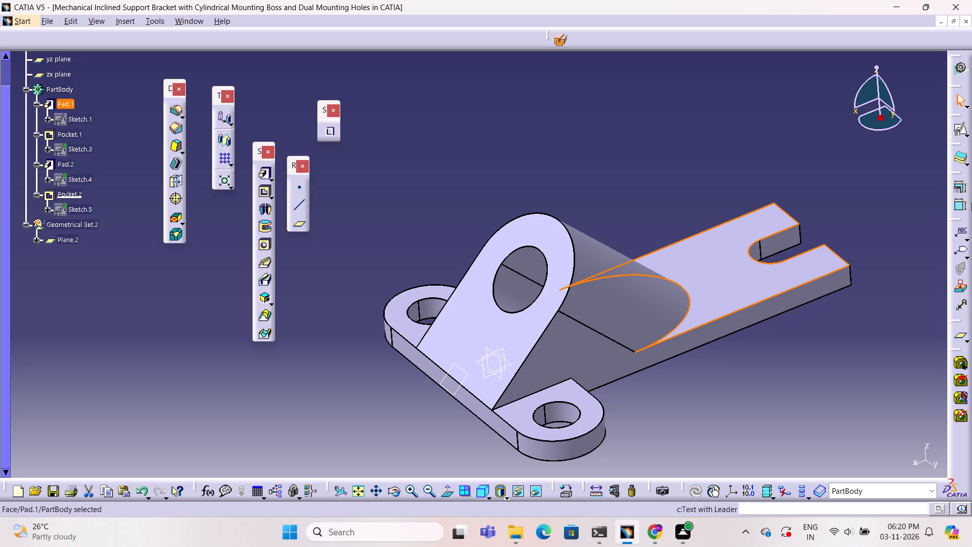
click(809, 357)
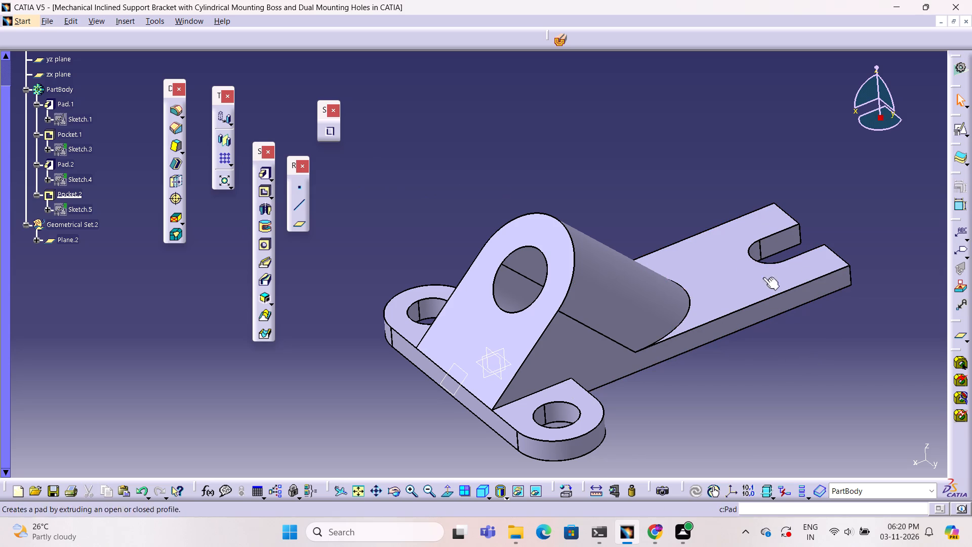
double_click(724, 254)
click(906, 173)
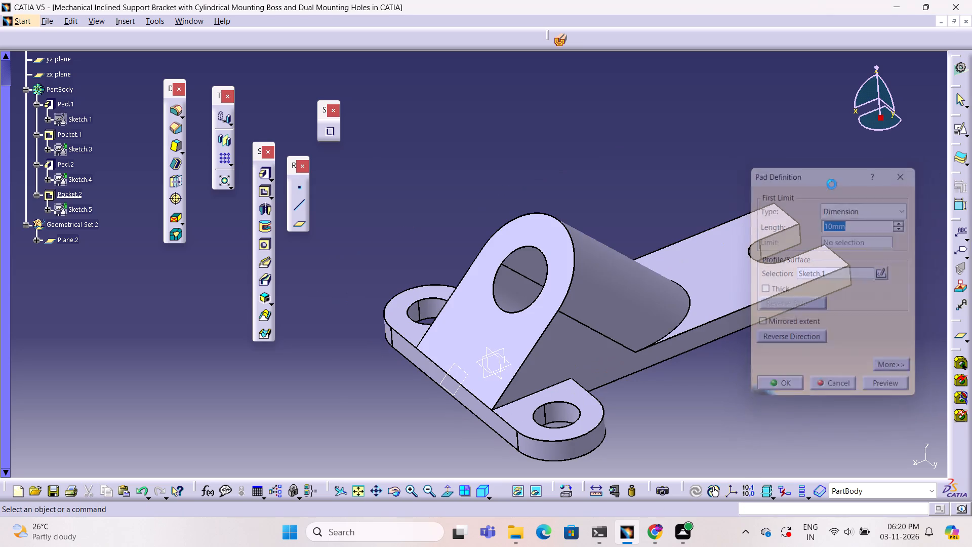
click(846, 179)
Create a positioned sketch on the base plate's top face with implicit origin and orientation.
click(714, 251)
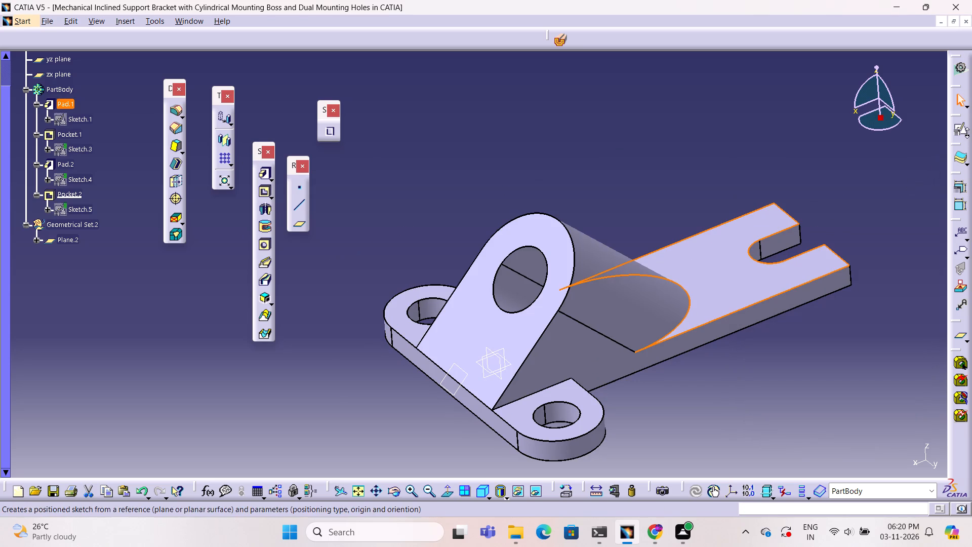
click(957, 132)
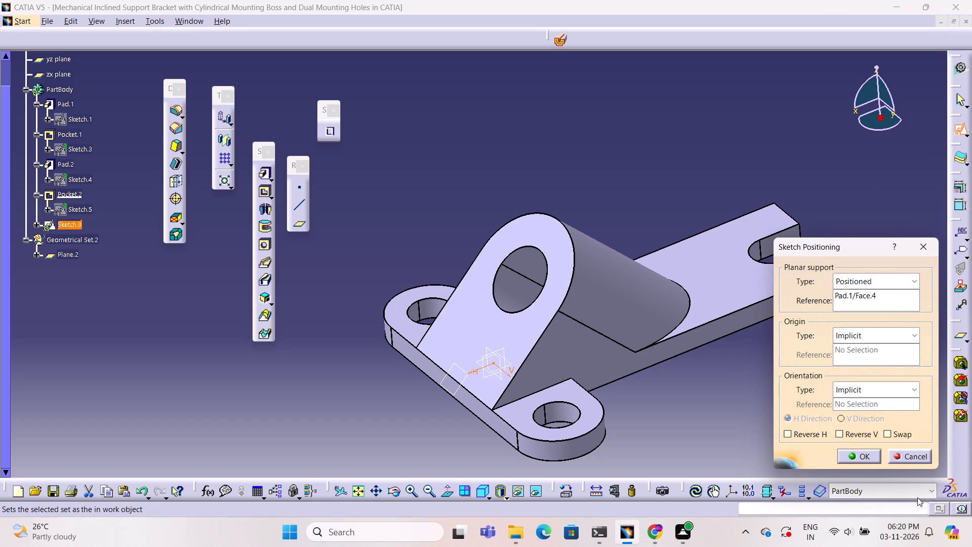
click(865, 452)
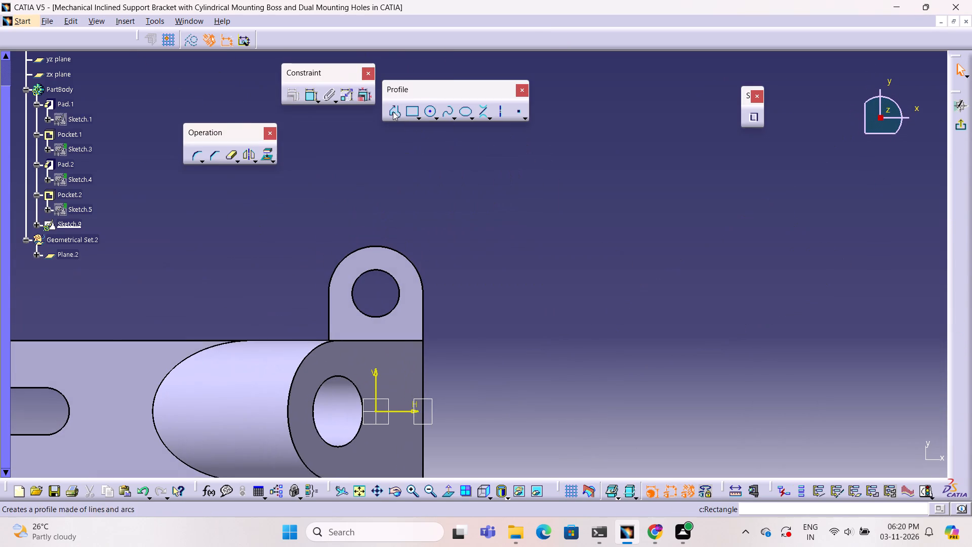
Sketch a Profile of a slanted line followed by looping tangent arcs in the empty area beside the bracket.
drag(393, 111, 394, 118)
click(646, 250)
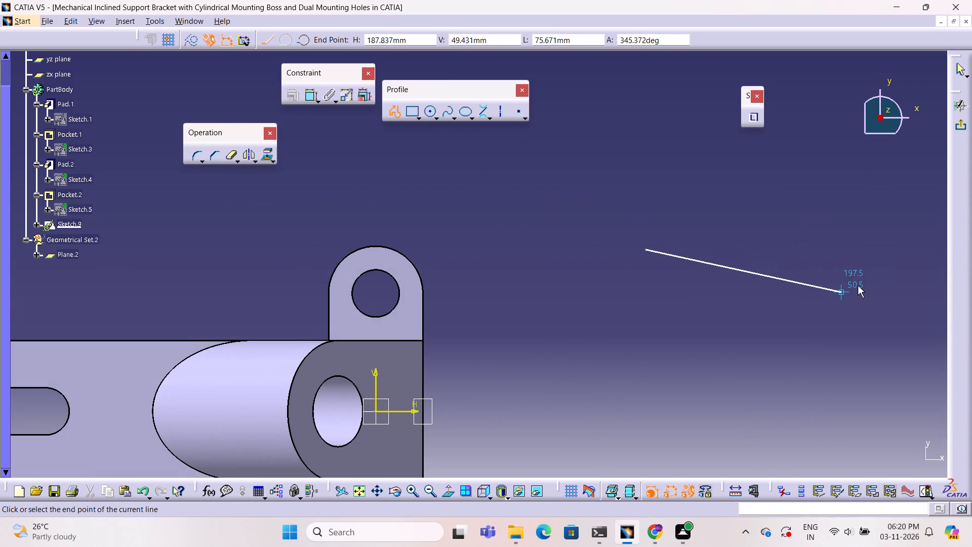
click(971, 480)
drag(904, 432, 756, 446)
drag(719, 451, 744, 493)
drag(483, 285, 492, 282)
drag(612, 309, 659, 332)
drag(700, 325, 679, 325)
double_click(679, 325)
click(677, 325)
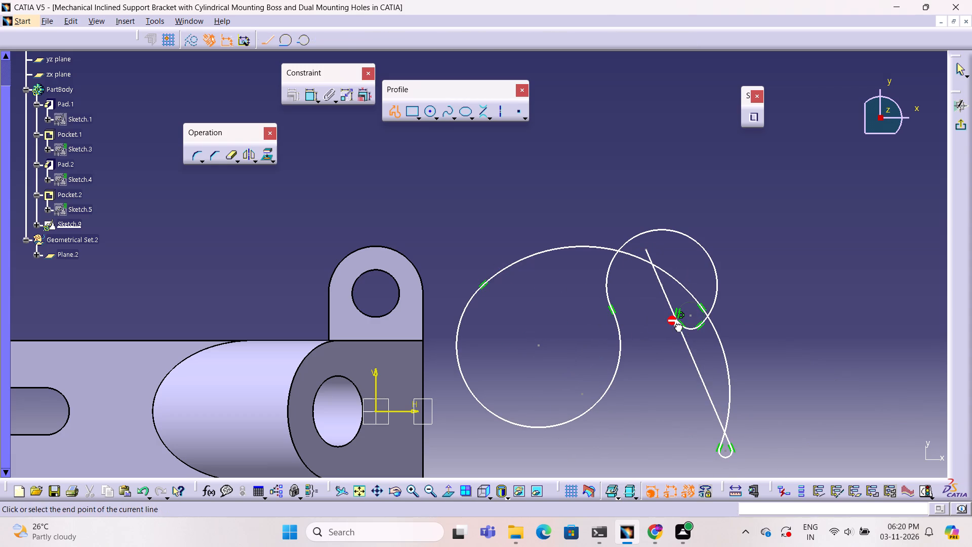
Continue the profile with small looping tangent arcs near the slanted line and a large arc back toward the mounting lug.
click(677, 325)
drag(675, 325, 703, 346)
drag(703, 346, 686, 315)
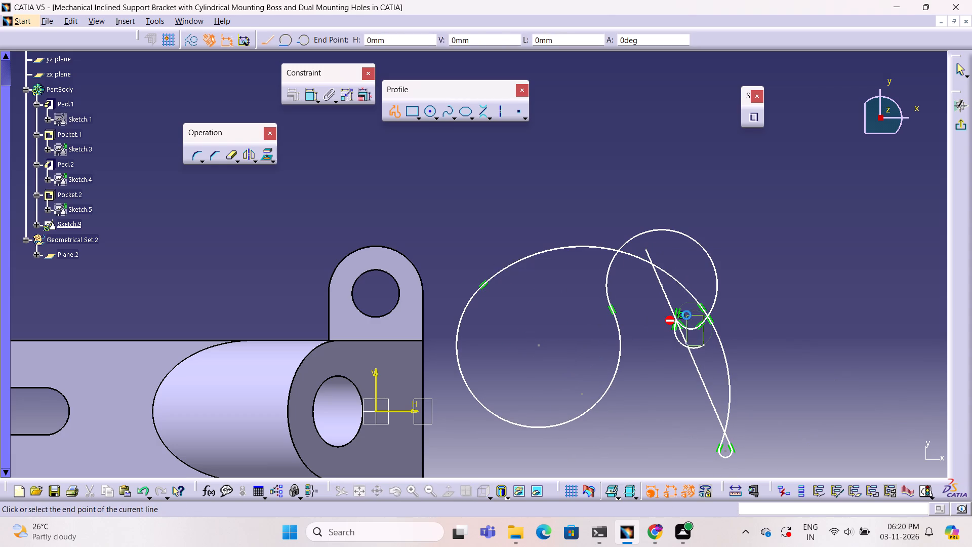
drag(684, 320, 662, 283)
drag(664, 286, 667, 300)
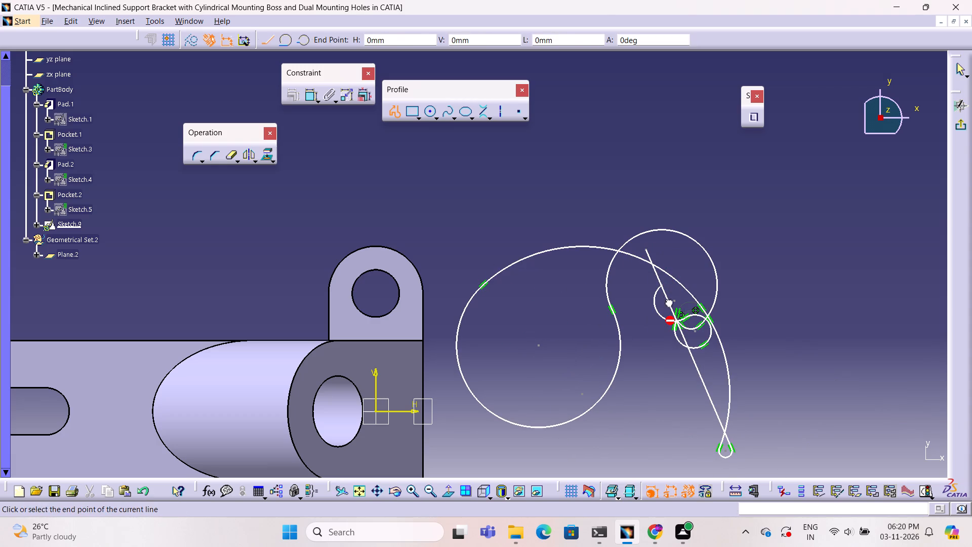
drag(667, 300, 597, 366)
drag(452, 256, 669, 287)
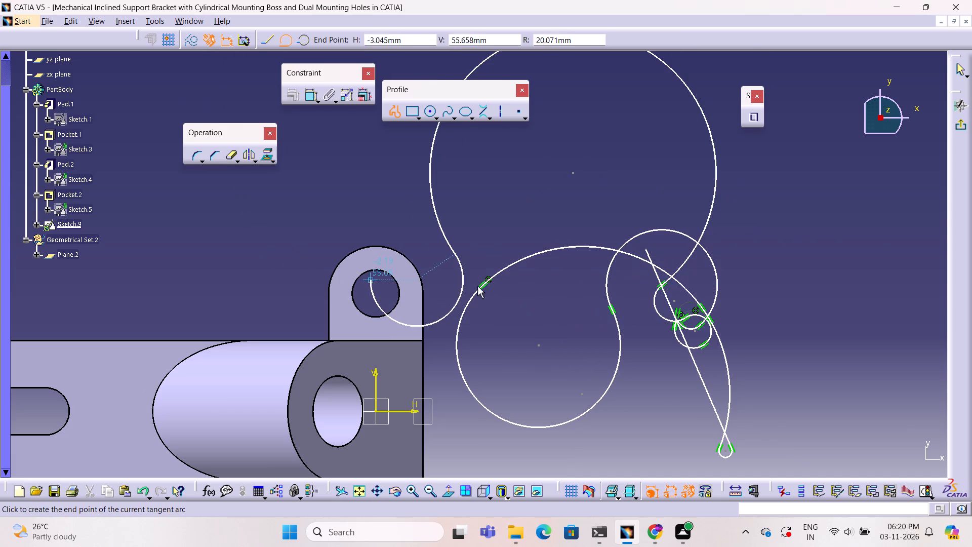
Continue the profile with large tangent arcs sweeping around the boss and over the lug, joined by a small loop above the lug.
drag(85, 226, 655, 241)
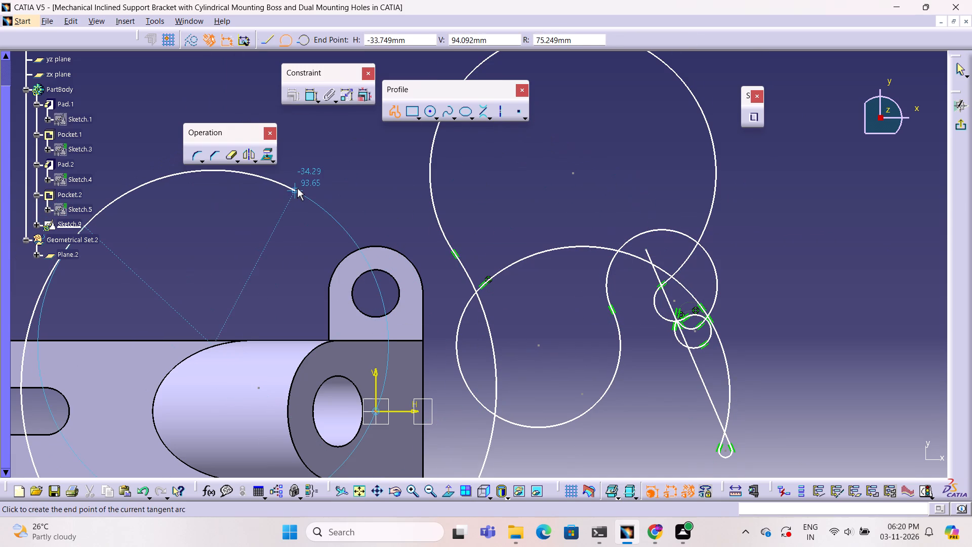
drag(299, 172, 454, 224)
click(434, 189)
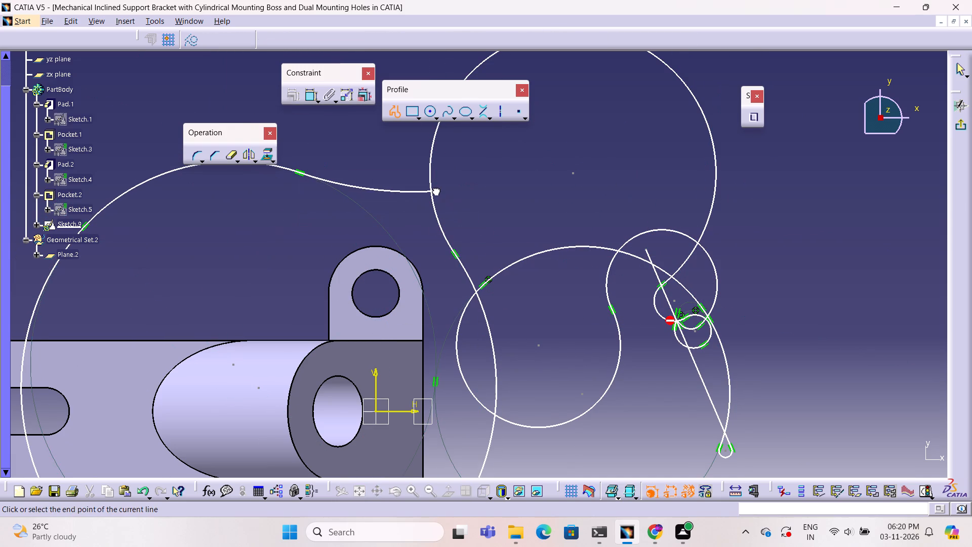
drag(434, 189, 464, 221)
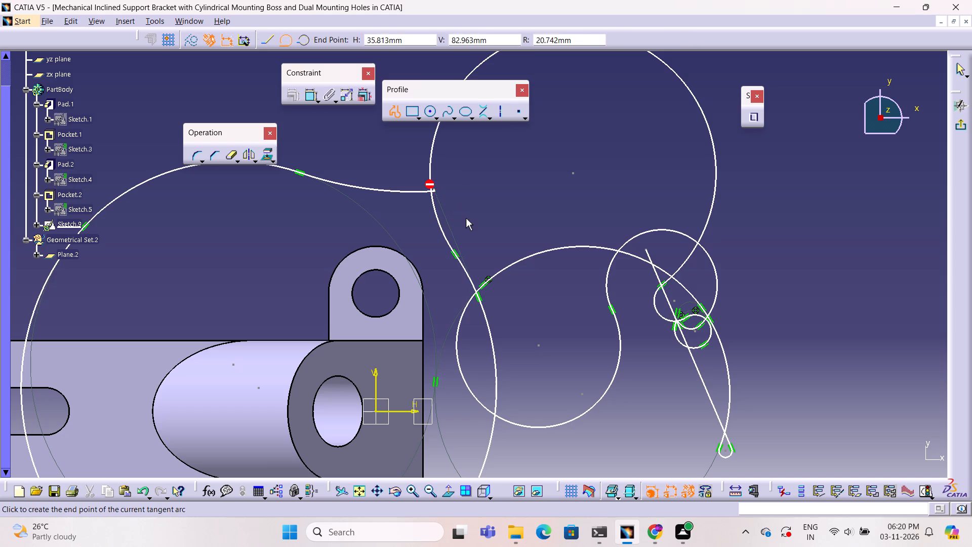
drag(423, 201, 426, 214)
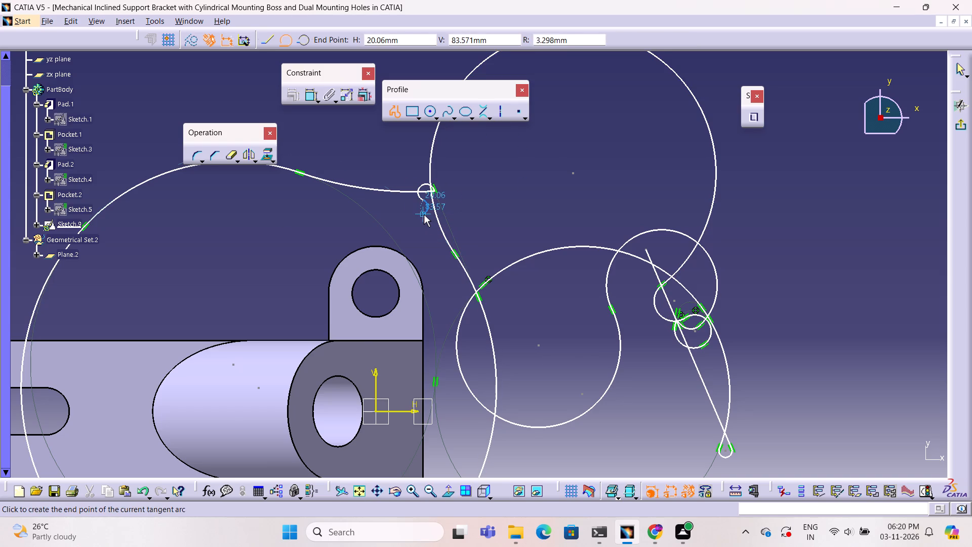
drag(0, 272, 26, 280)
drag(35, 277, 51, 286)
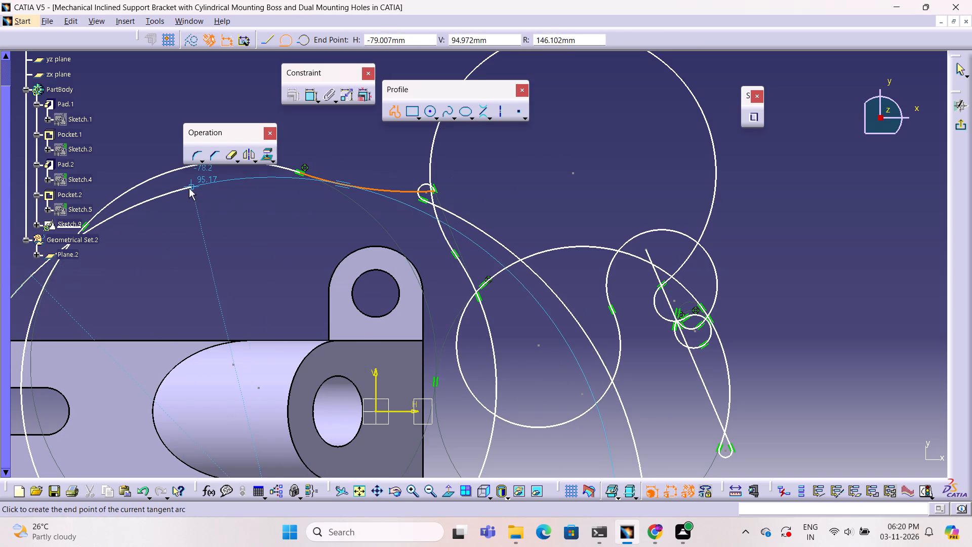
Finish the profile with a small end loop, long slanted lines above the lug, a large arc around the boss and a line ending at the lug.
drag(160, 151, 263, 204)
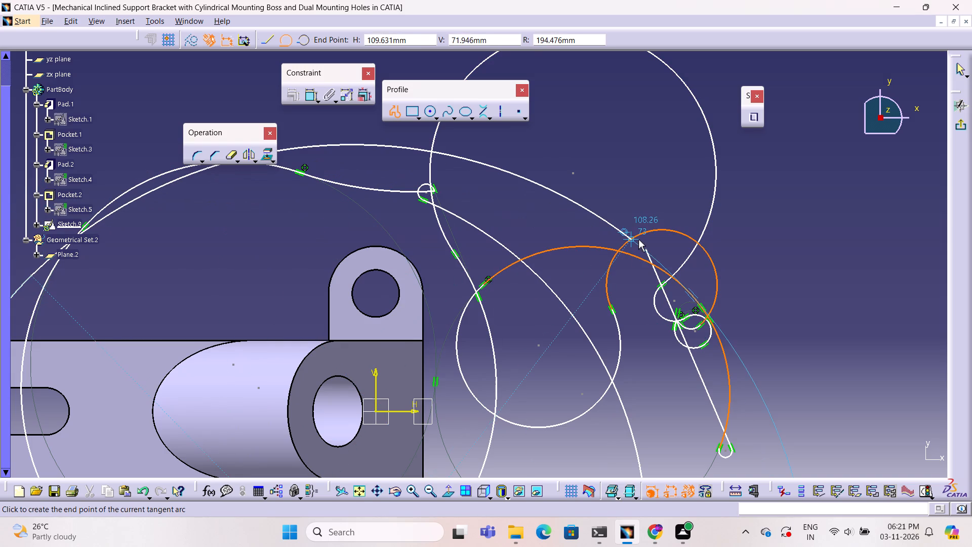
drag(120, 222, 281, 244)
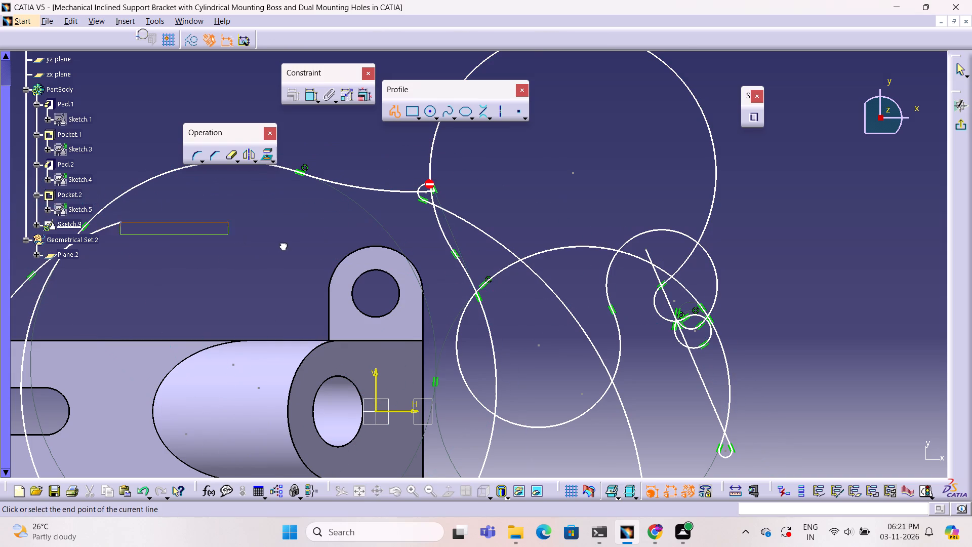
drag(281, 244, 476, 310)
click(119, 258)
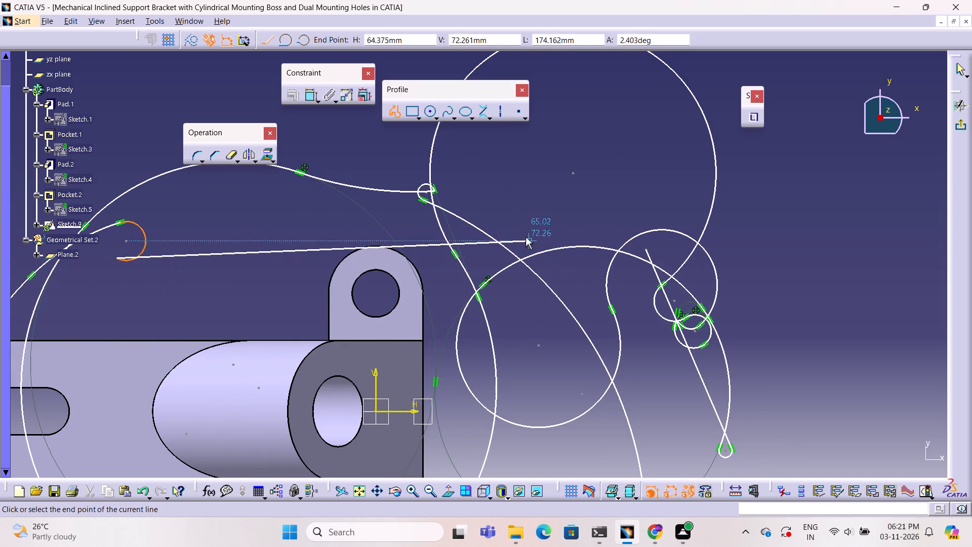
click(514, 219)
drag(333, 235, 394, 368)
click(452, 351)
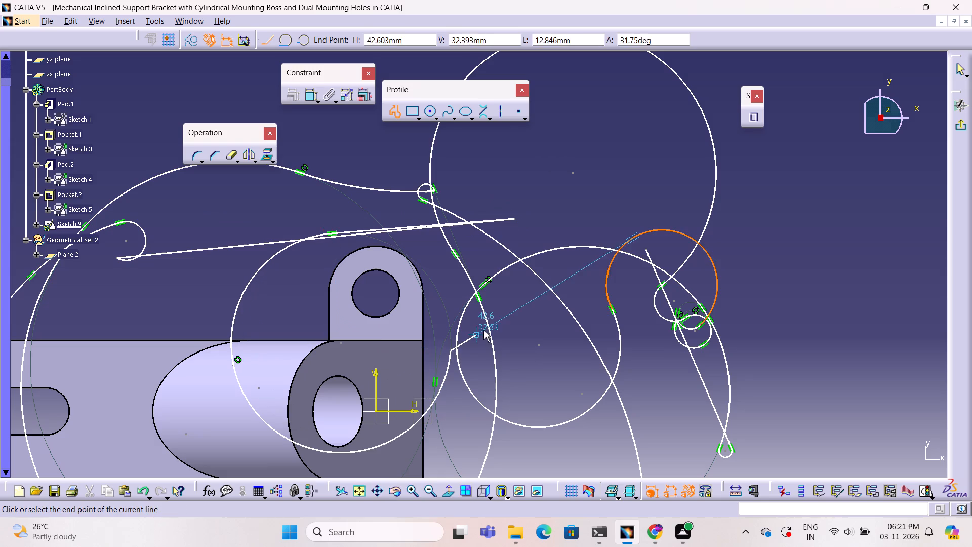
click(346, 246)
drag(346, 246, 490, 305)
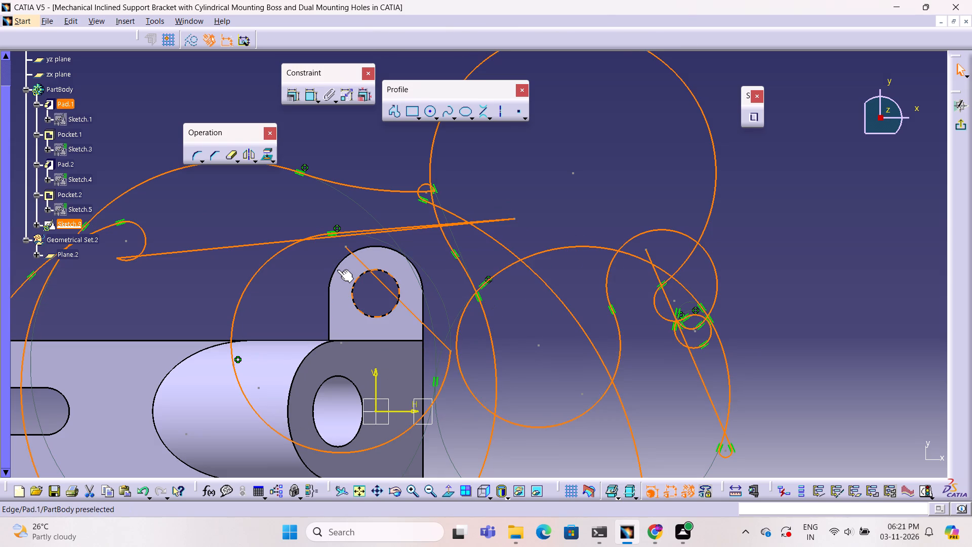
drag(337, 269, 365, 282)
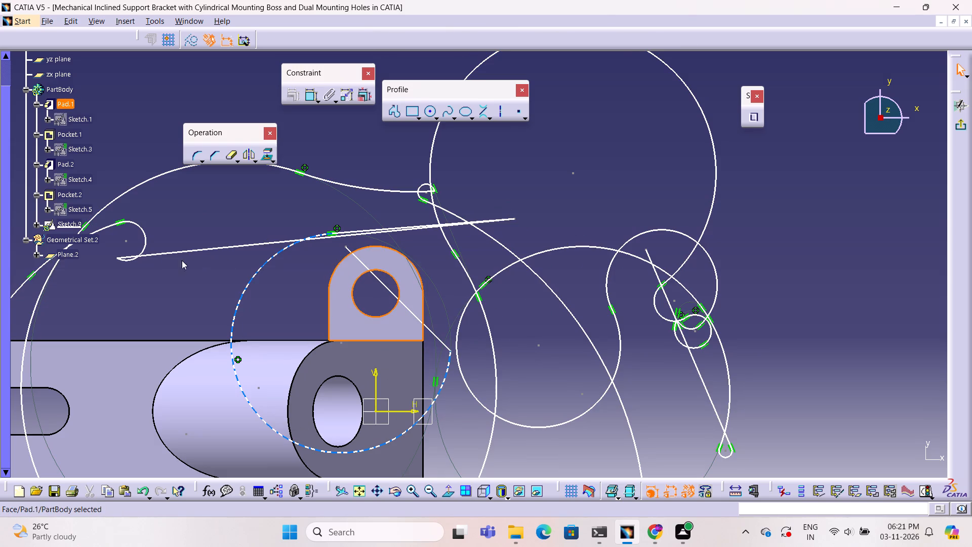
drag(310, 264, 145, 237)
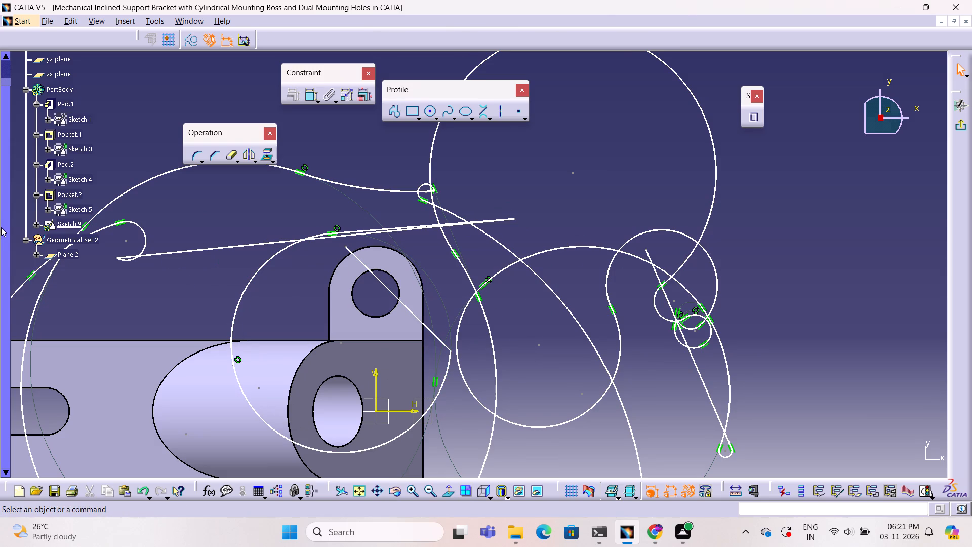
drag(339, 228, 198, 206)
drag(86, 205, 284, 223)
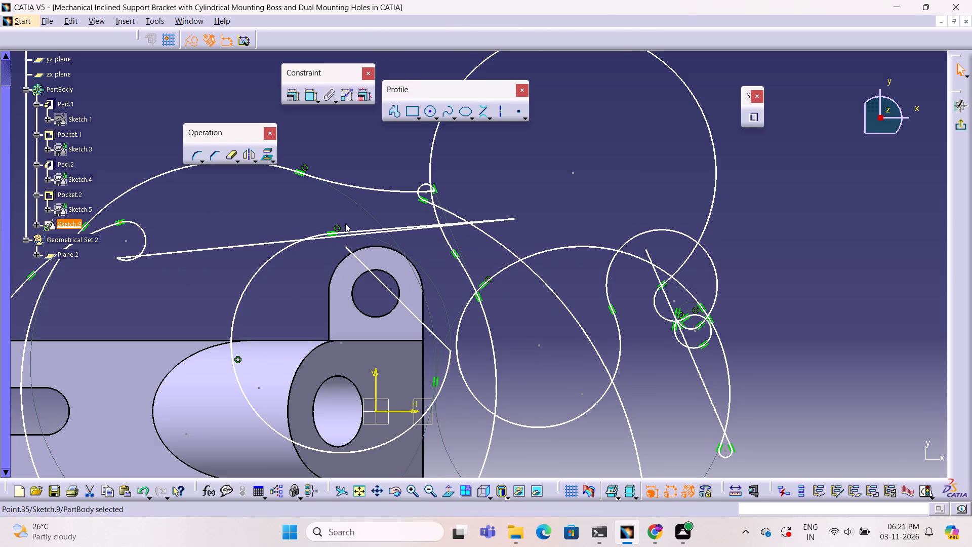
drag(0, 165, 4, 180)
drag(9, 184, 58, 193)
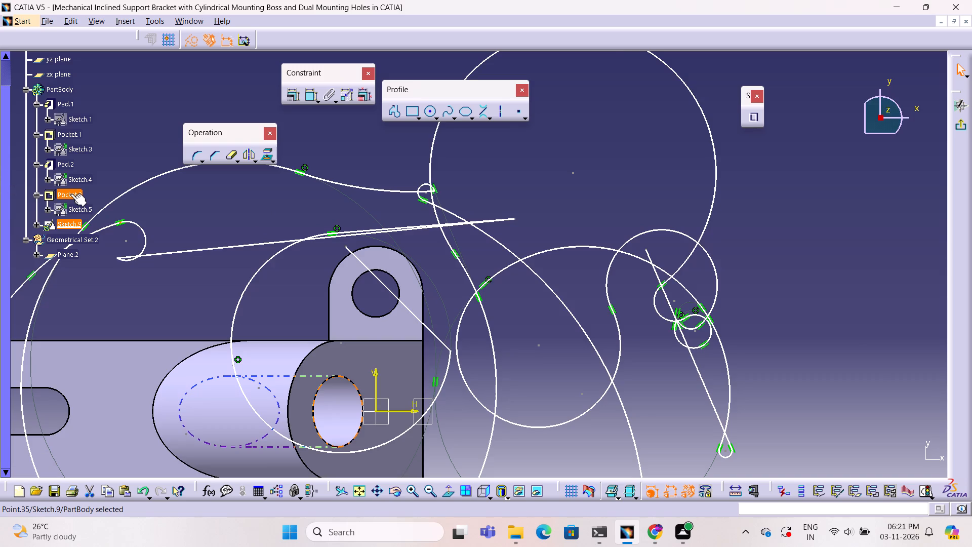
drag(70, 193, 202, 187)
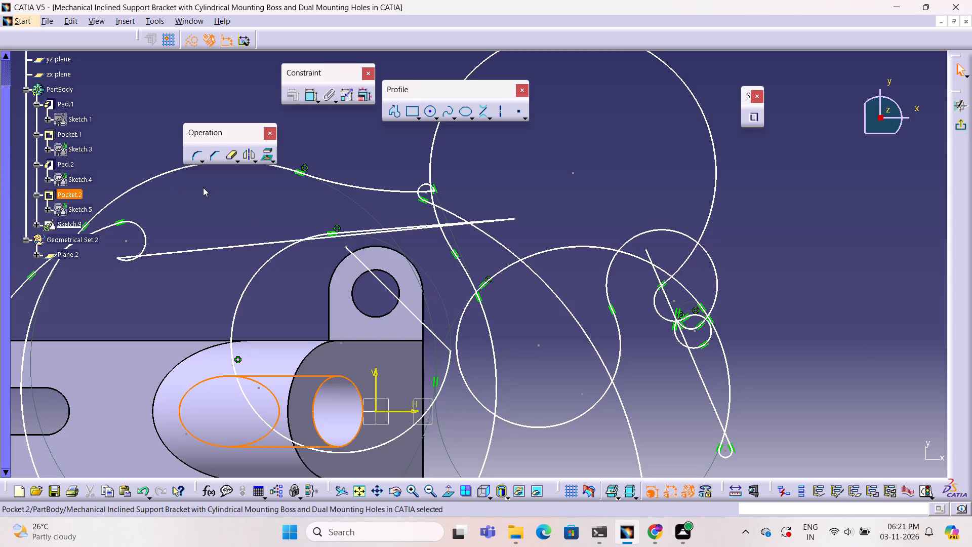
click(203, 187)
Reshape the freehand profile by shifting the shallow arc above the mounting lug slightly away from the large circular arc.
click(342, 186)
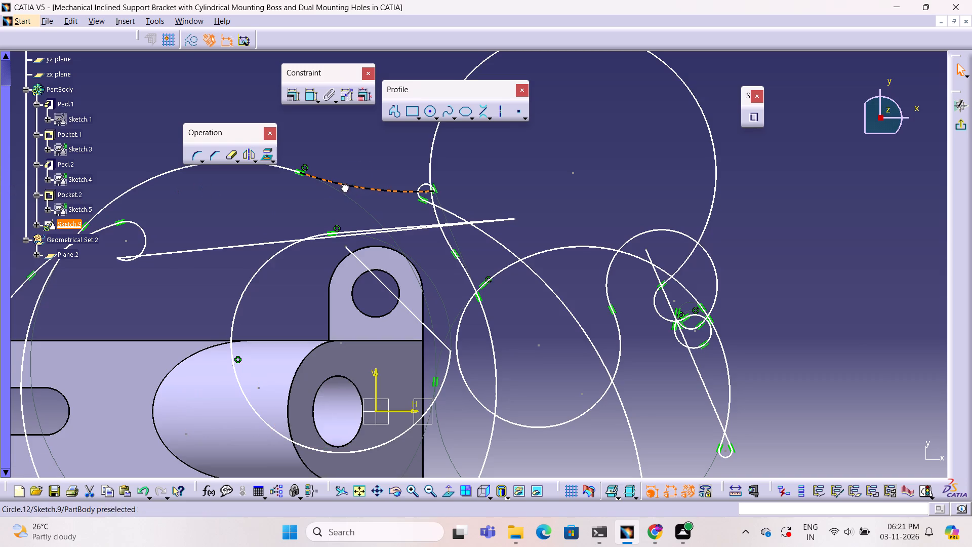
drag(344, 183, 323, 178)
drag(12, 194, 0, 314)
drag(94, 308, 232, 330)
drag(239, 329, 309, 344)
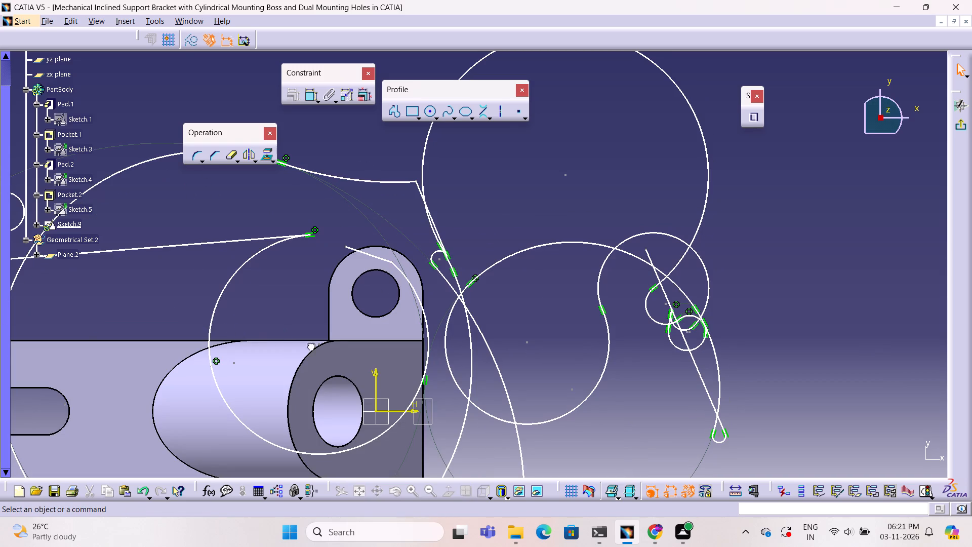
drag(309, 344, 314, 344)
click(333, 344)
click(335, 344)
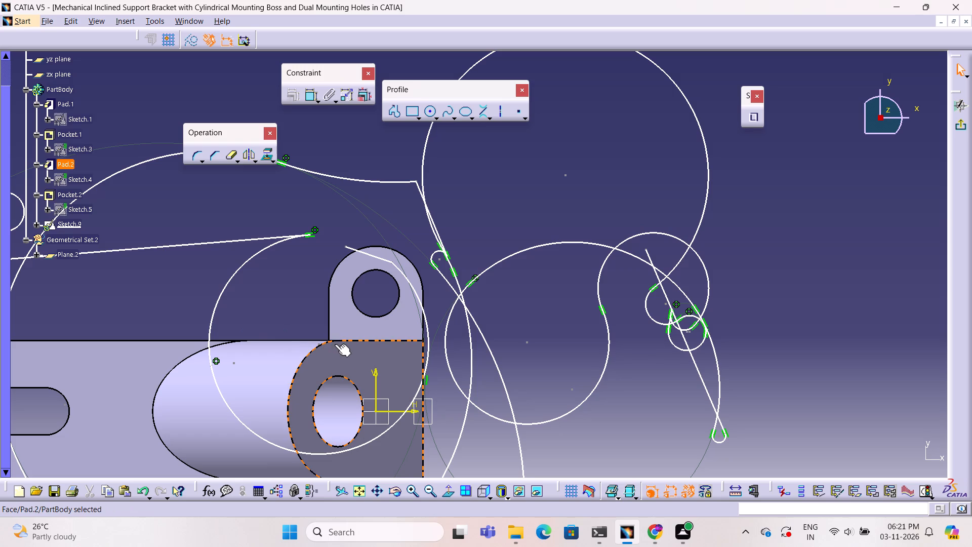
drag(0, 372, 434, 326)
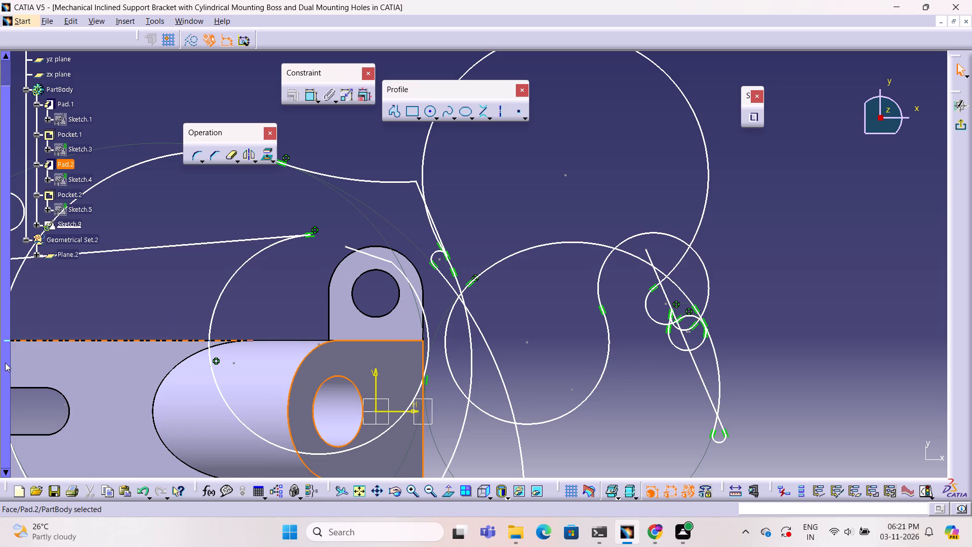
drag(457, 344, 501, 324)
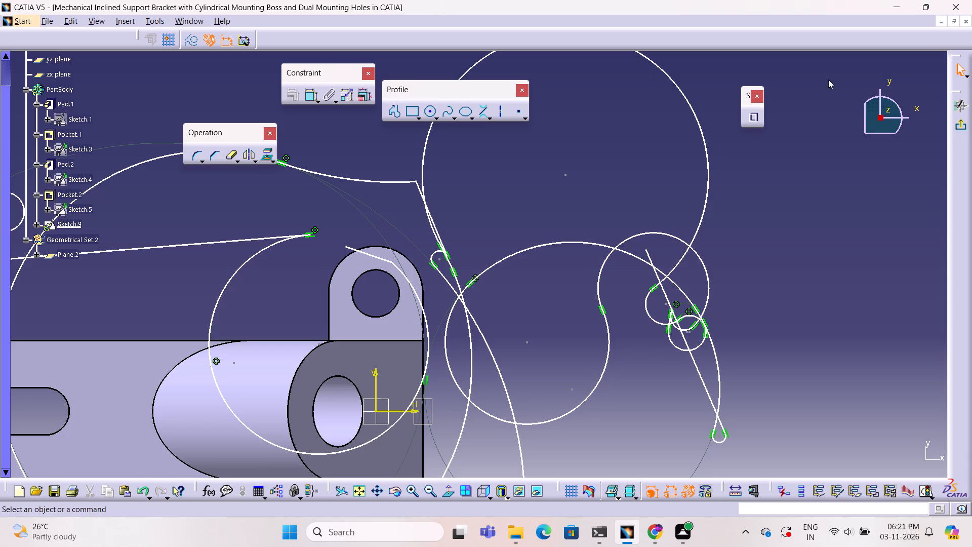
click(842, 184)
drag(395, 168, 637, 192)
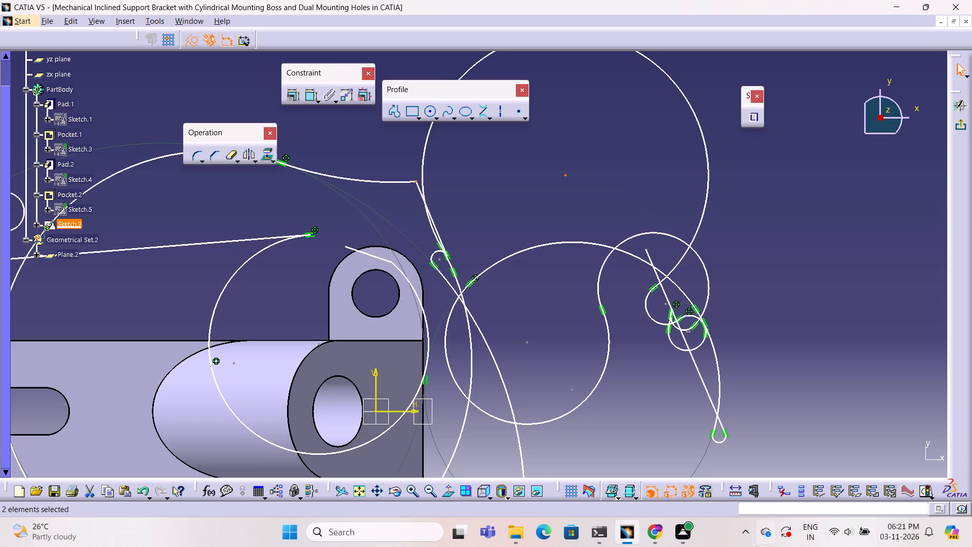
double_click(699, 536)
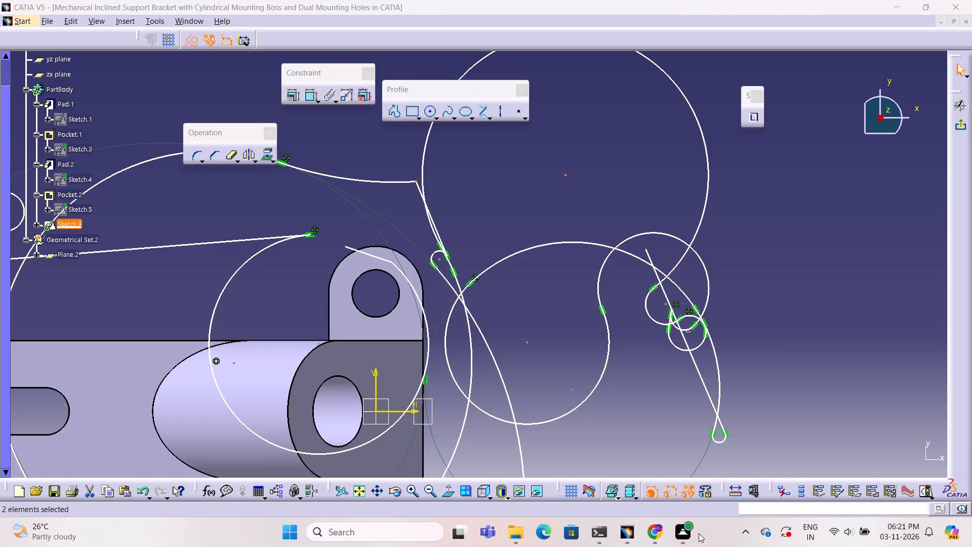
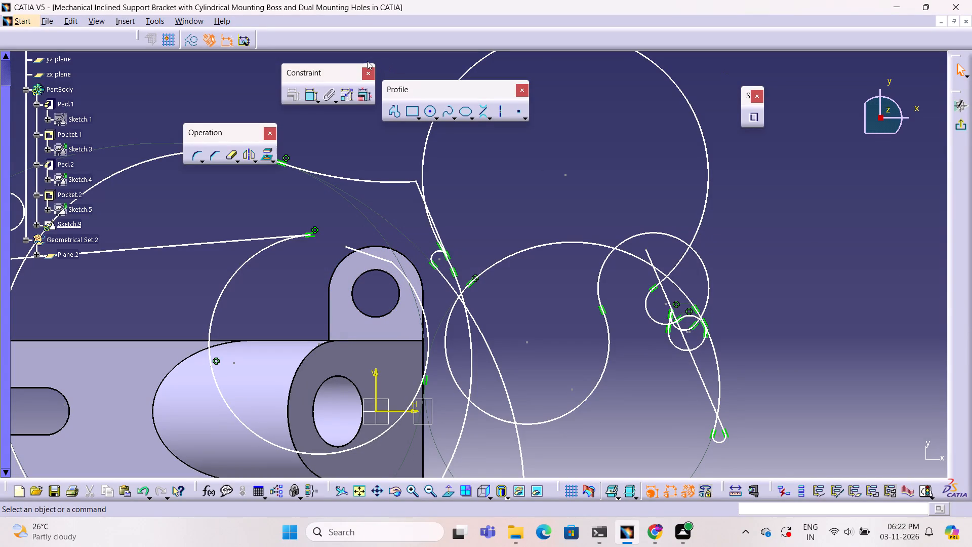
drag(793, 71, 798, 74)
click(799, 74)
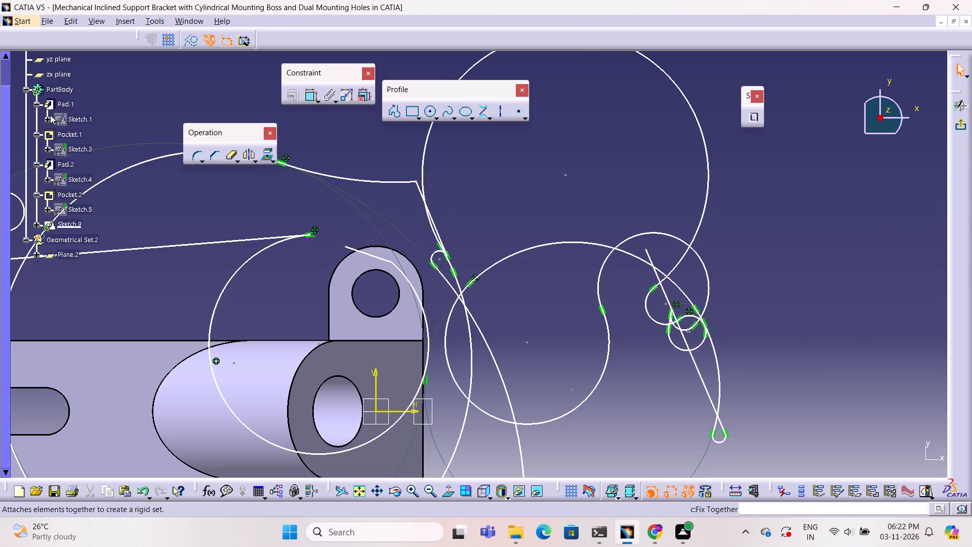
Start a new freehand profile with its first point inside the large circular arc beyond the mounting lug.
click(387, 114)
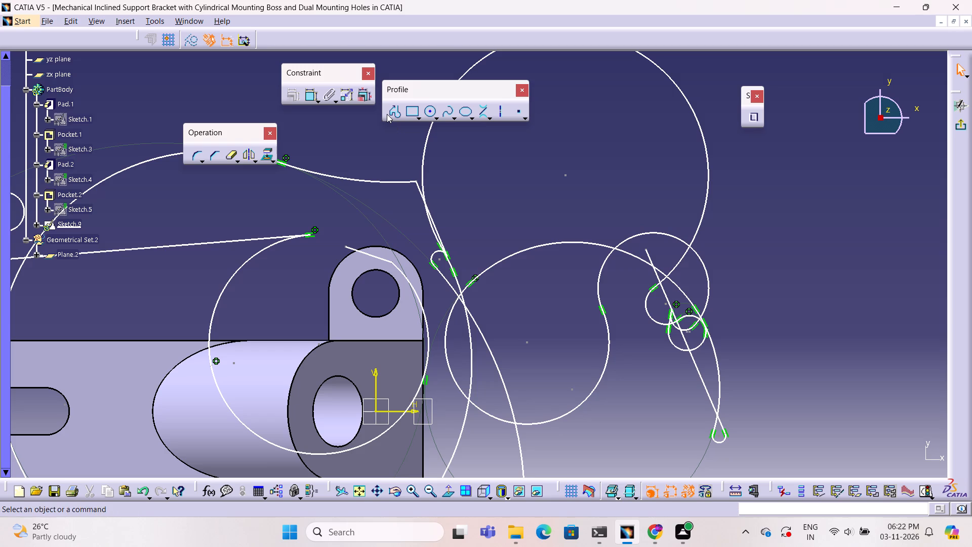
click(513, 183)
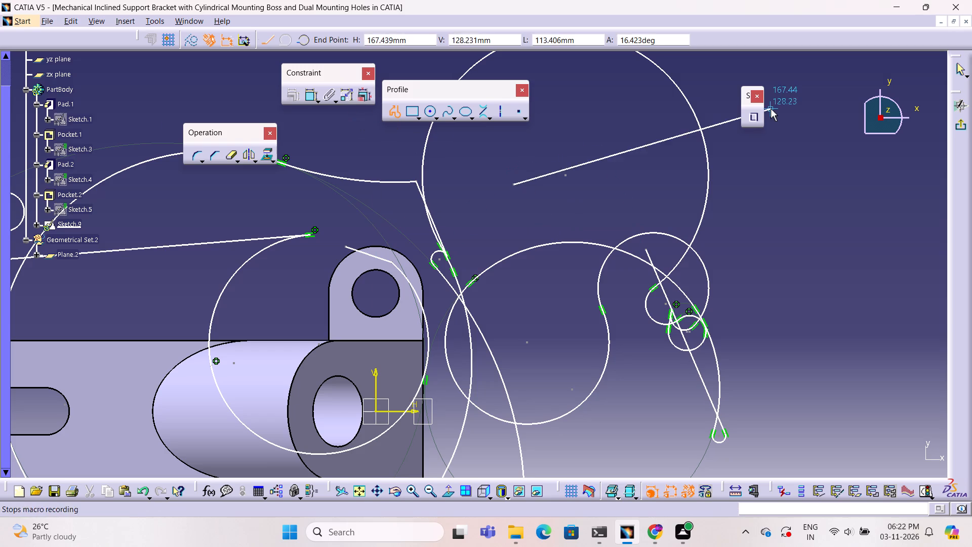
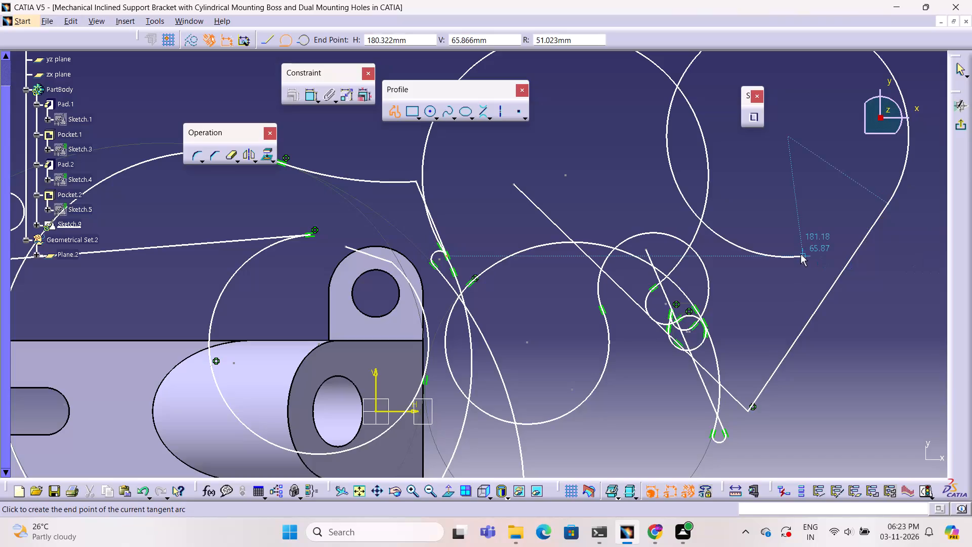
Add a tangent arc of about 46 mm radius to the freehand profile, ending near H 129 mm, V 107 mm.
drag(800, 254, 678, 162)
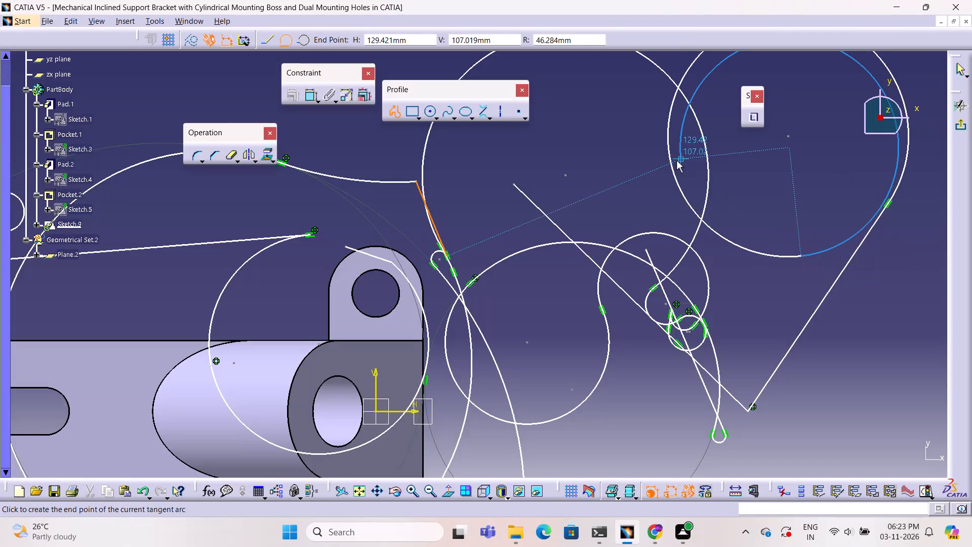
click(676, 161)
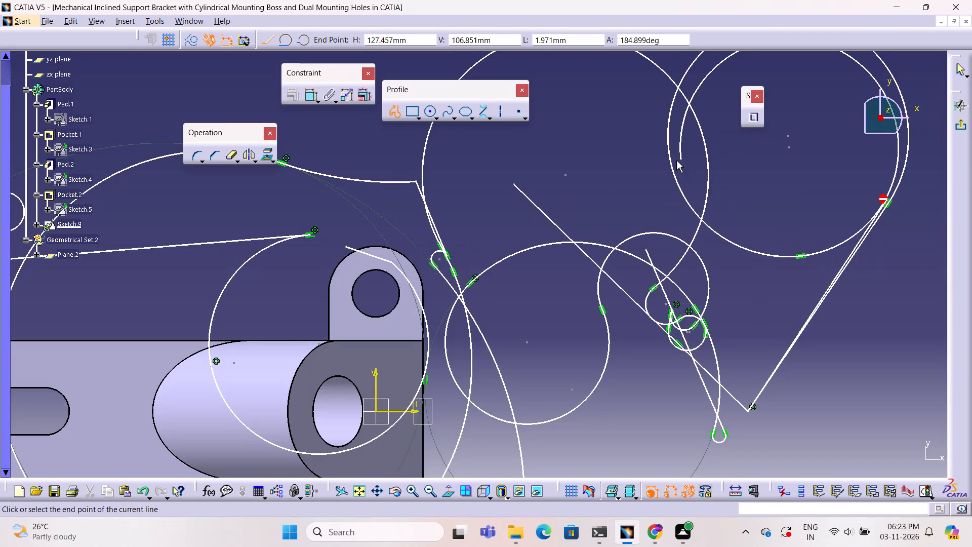
Continue the freehand profile with sweeping tangent arcs past the mounting lug and back toward the cluster of small circular arcs.
drag(676, 161, 759, 278)
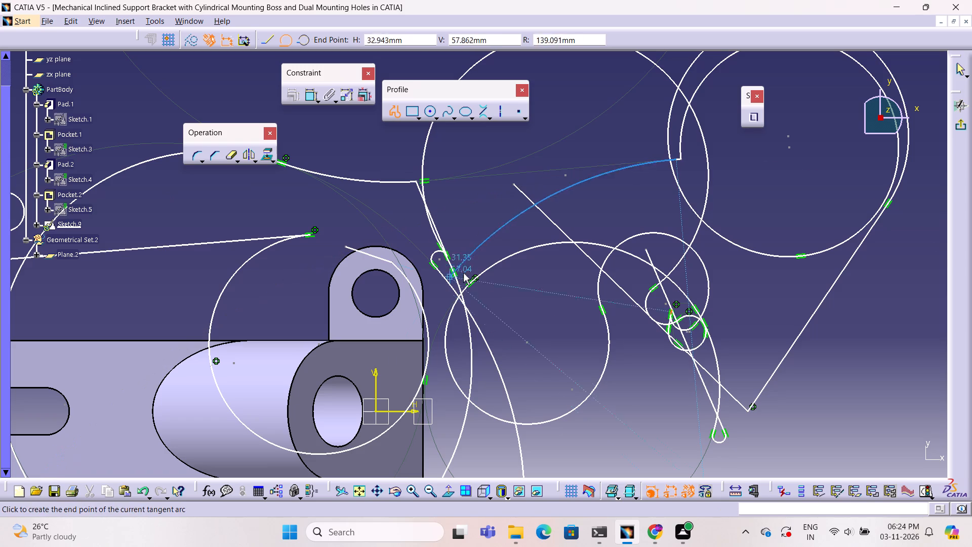
drag(296, 205, 691, 390)
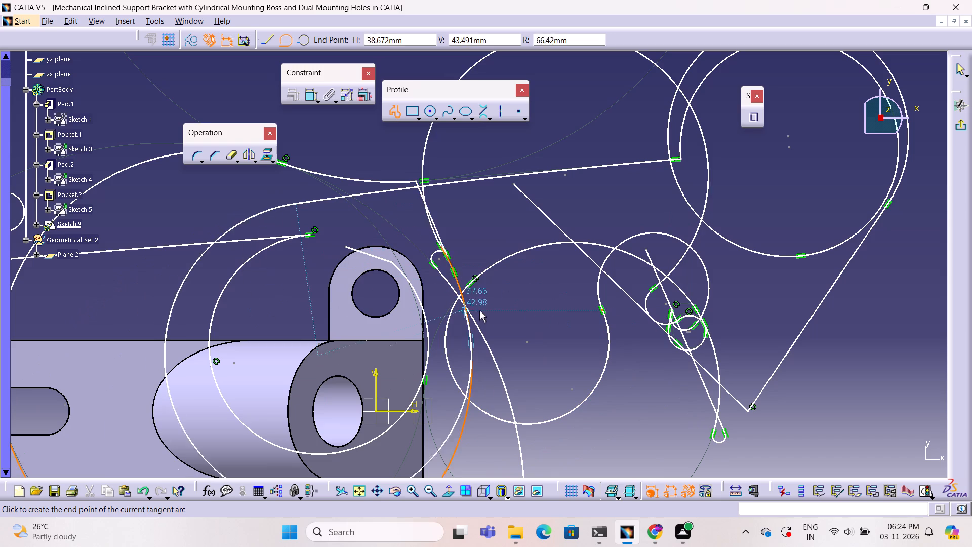
drag(271, 203, 401, 275)
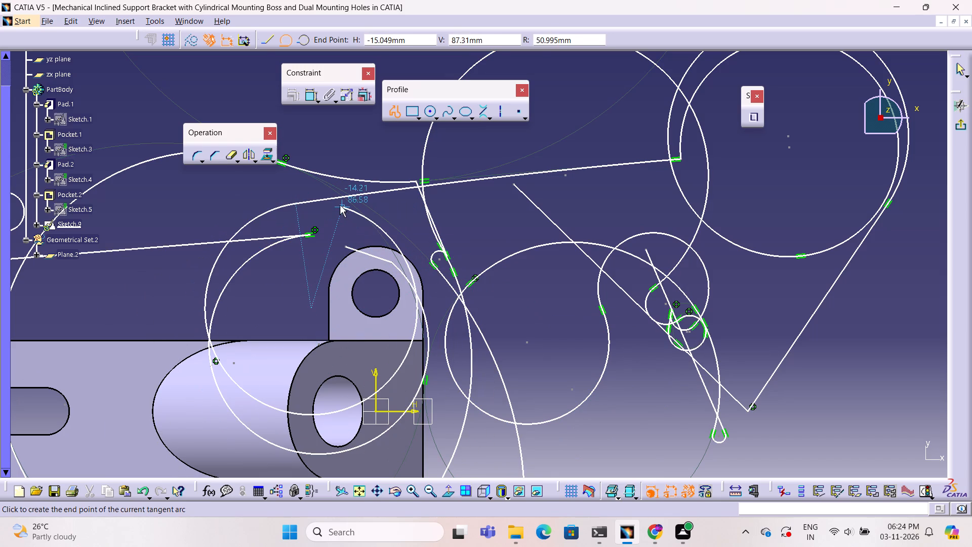
drag(645, 208, 760, 276)
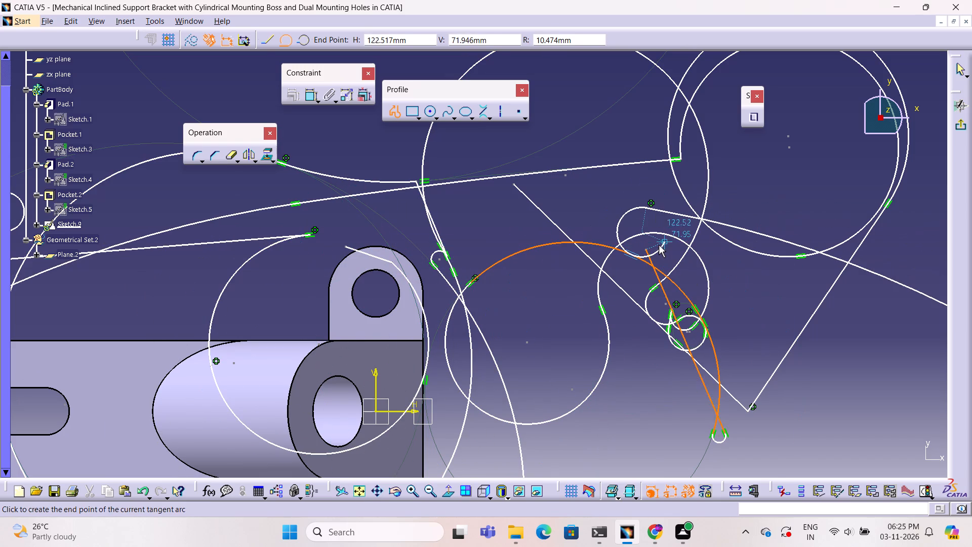
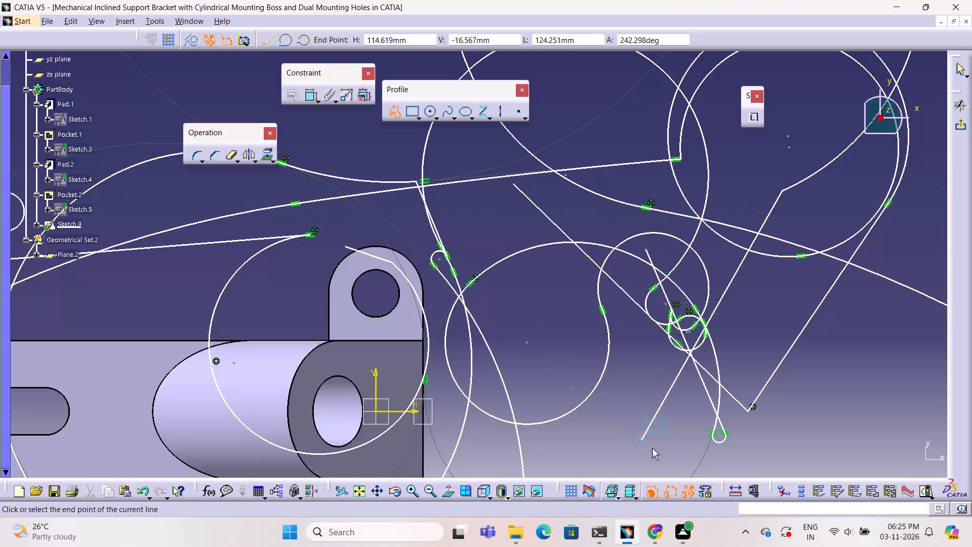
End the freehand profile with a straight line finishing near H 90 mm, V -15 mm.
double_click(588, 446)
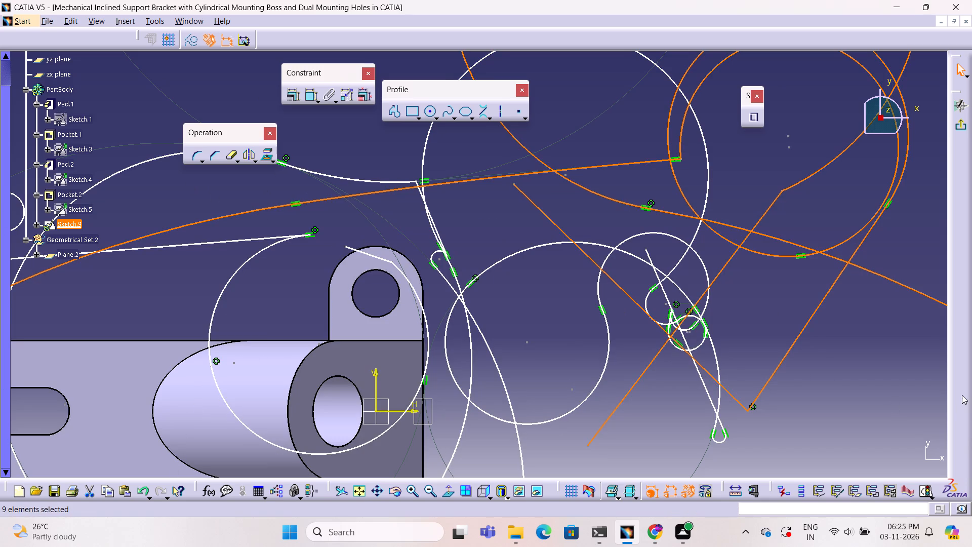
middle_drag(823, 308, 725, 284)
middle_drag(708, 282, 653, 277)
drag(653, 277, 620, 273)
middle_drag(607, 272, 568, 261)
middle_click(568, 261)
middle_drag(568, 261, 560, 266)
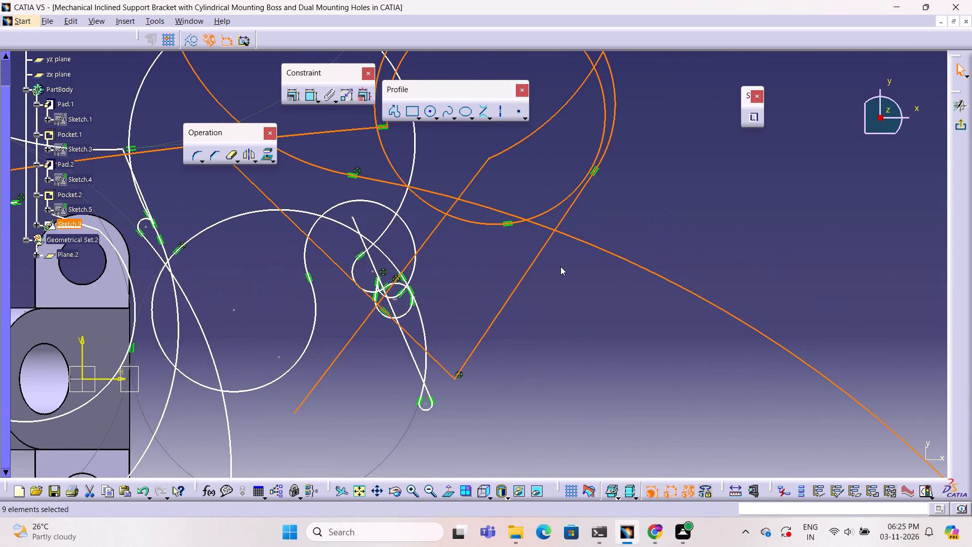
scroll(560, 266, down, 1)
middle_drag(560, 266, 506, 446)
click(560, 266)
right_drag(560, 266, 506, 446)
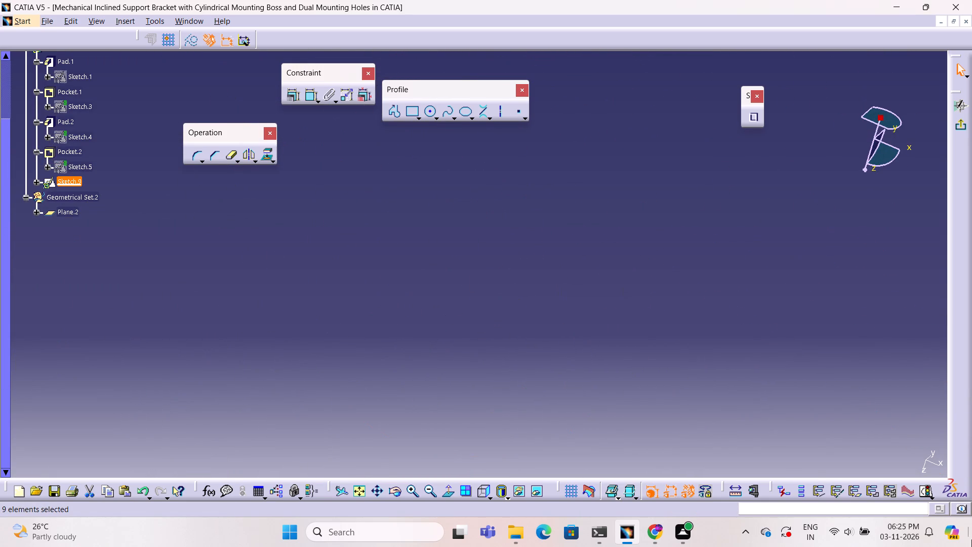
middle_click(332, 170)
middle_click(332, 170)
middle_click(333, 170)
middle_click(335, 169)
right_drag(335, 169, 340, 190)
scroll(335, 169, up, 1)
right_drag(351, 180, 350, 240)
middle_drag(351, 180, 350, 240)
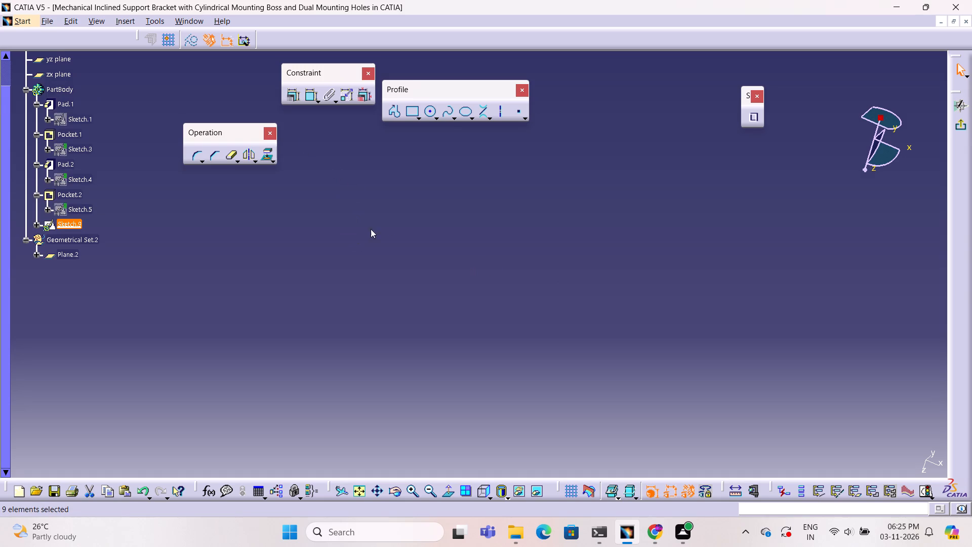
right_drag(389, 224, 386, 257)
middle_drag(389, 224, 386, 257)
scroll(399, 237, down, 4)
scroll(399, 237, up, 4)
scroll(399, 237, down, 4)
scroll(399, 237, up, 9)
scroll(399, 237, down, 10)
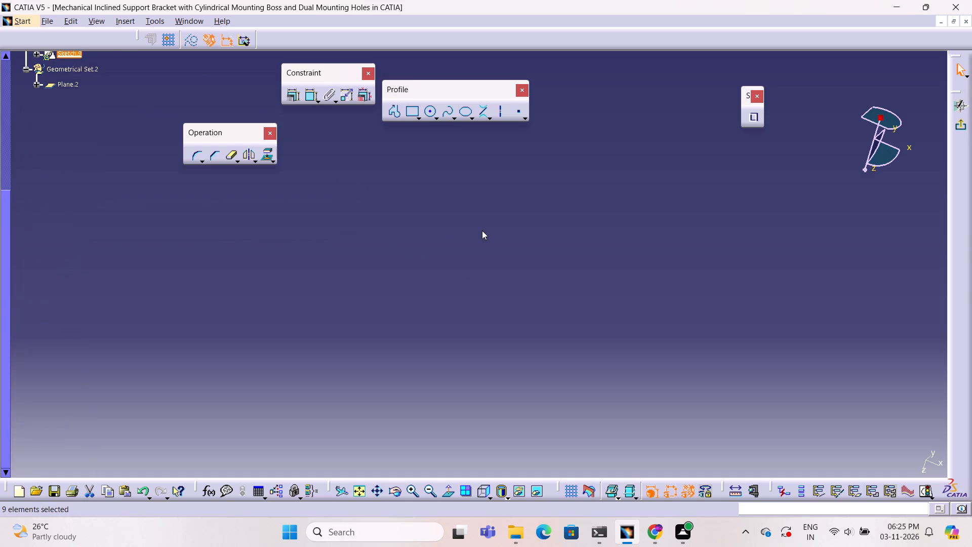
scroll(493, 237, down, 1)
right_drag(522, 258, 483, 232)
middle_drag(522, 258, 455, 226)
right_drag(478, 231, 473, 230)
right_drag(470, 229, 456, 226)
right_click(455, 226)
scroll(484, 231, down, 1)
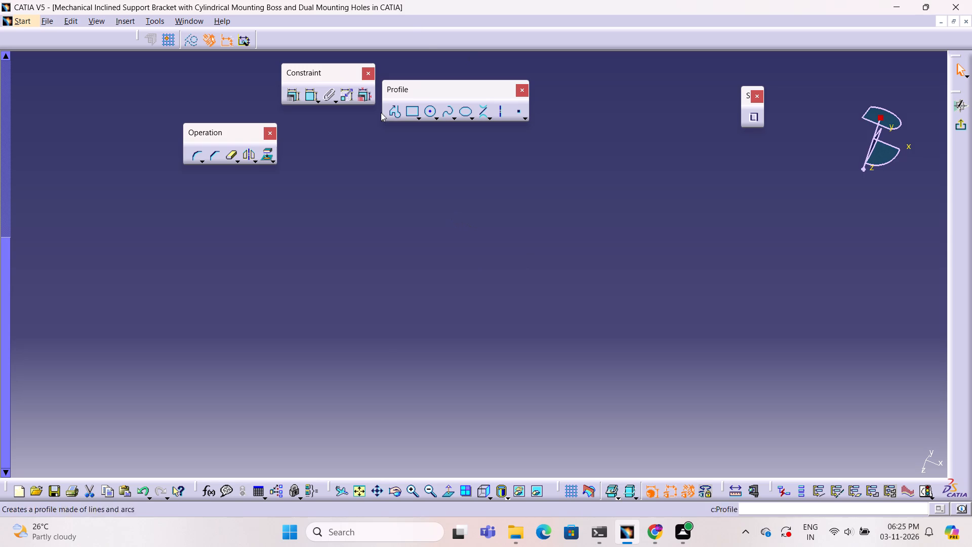
Fit all sketch geometry in view and examine the freehand profiles, finishing in the standard isometric view.
click(360, 492)
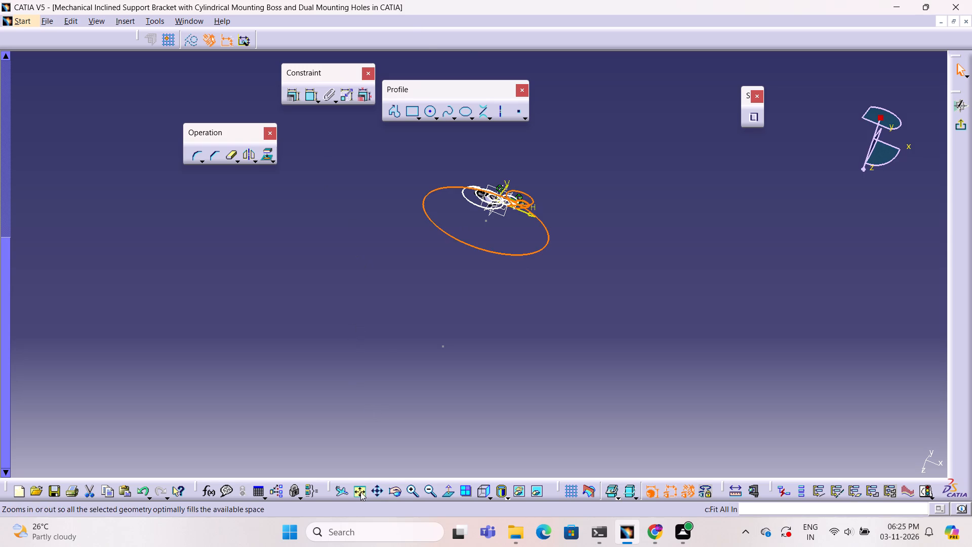
middle_click(467, 277)
middle_drag(467, 277, 488, 214)
right_drag(467, 277, 488, 214)
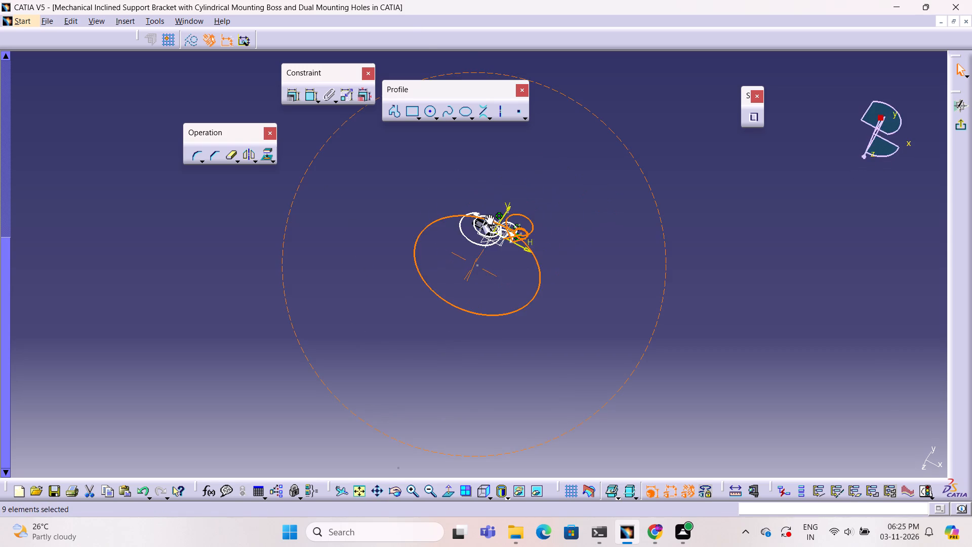
right_drag(488, 214, 538, 169)
middle_drag(488, 214, 538, 169)
right_click(538, 169)
scroll(100, 230, up, 2)
scroll(100, 230, down, 2)
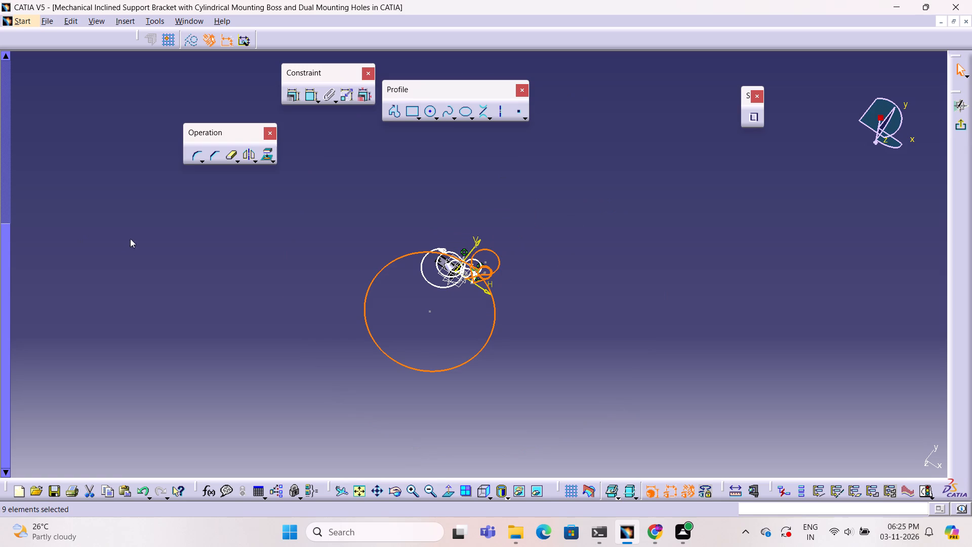
click(232, 302)
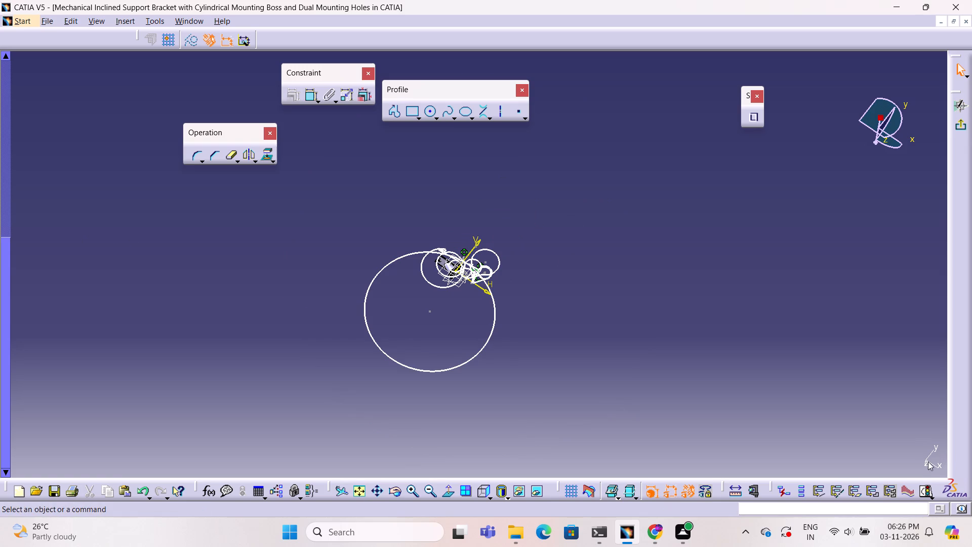
click(492, 496)
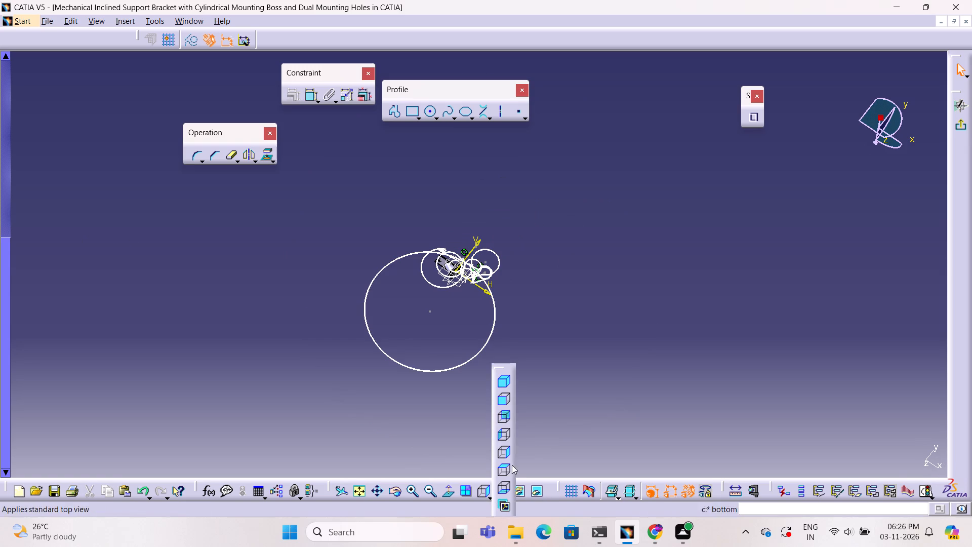
click(499, 382)
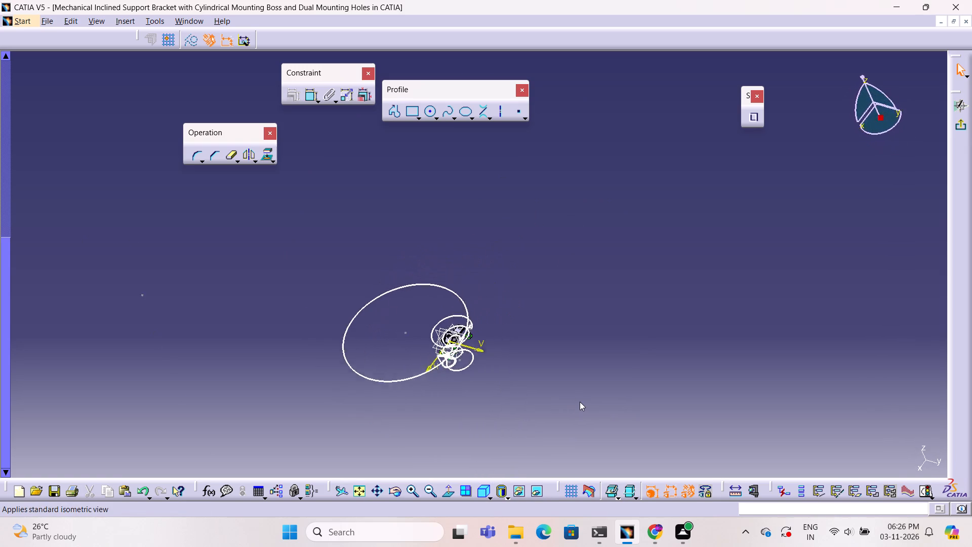
Undo the freehand line-and-arc profiles until the sketch is exited and the part is back in 3D.
key(ctrl+z)
key(ctrl+z)
key(ctrl+z)
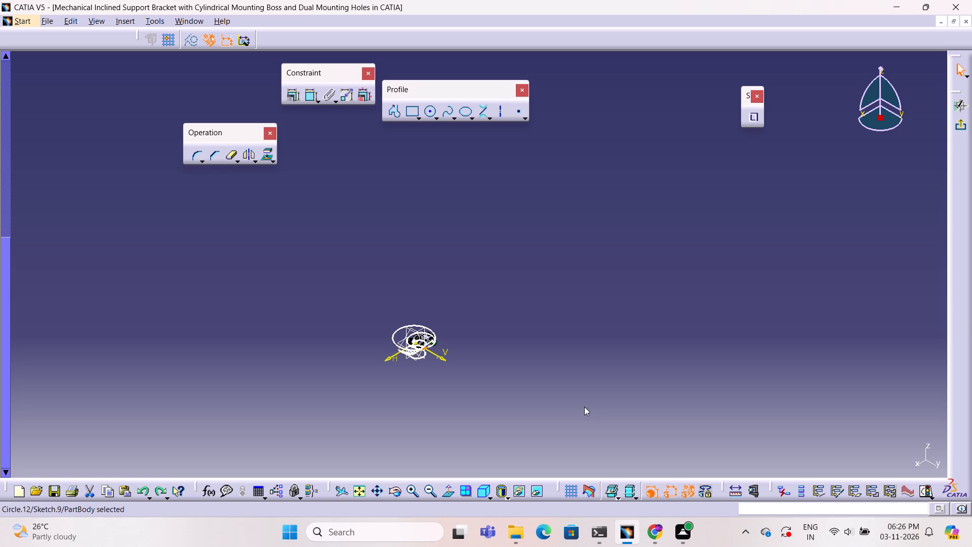
key(ctrl+z)
key(ctrl+z)
key(ctrl+z)
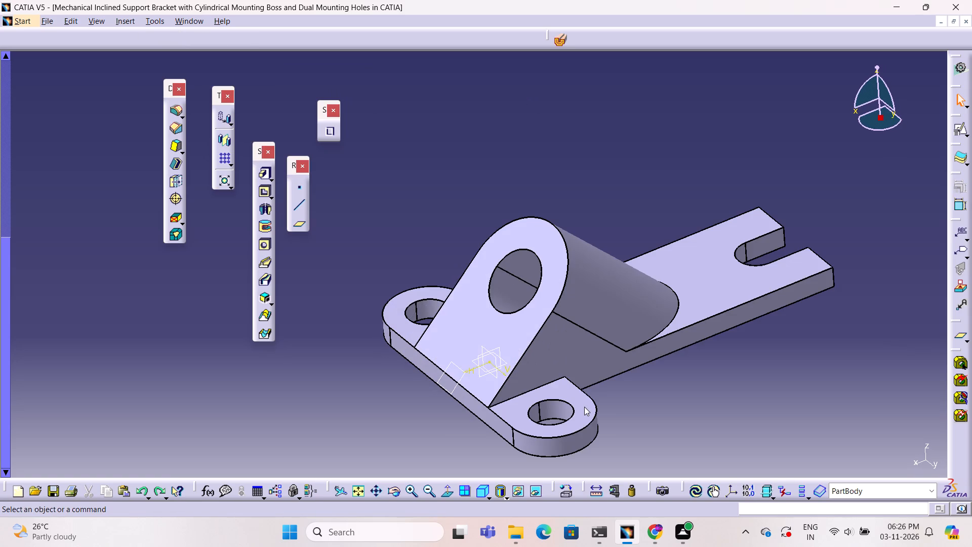
Bring the specification tree back into view beside the bracket.
click(927, 444)
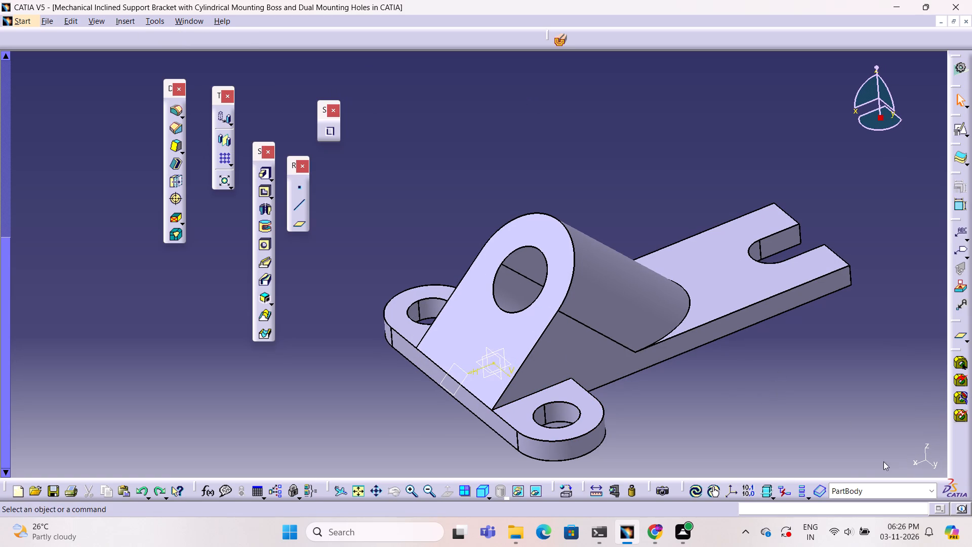
key(grave)
key(Escape)
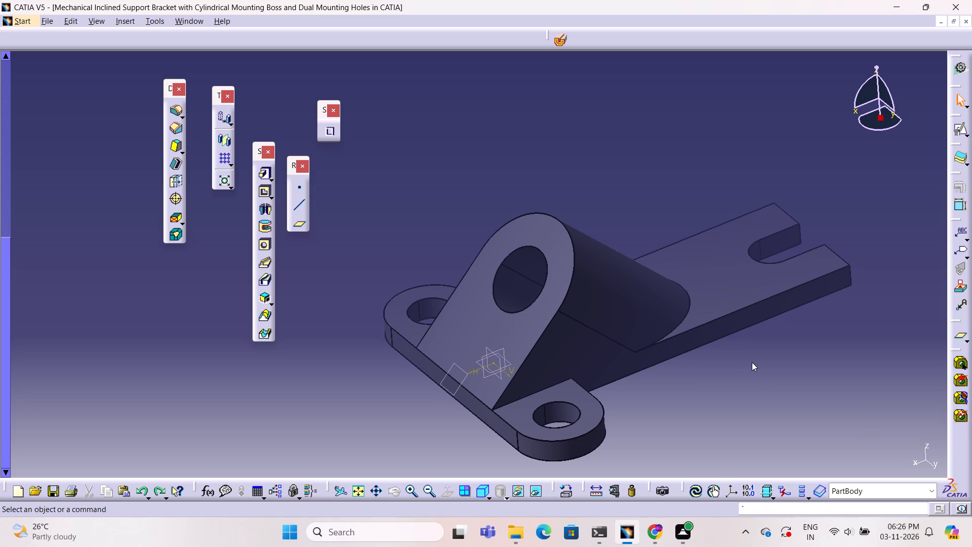
click(925, 447)
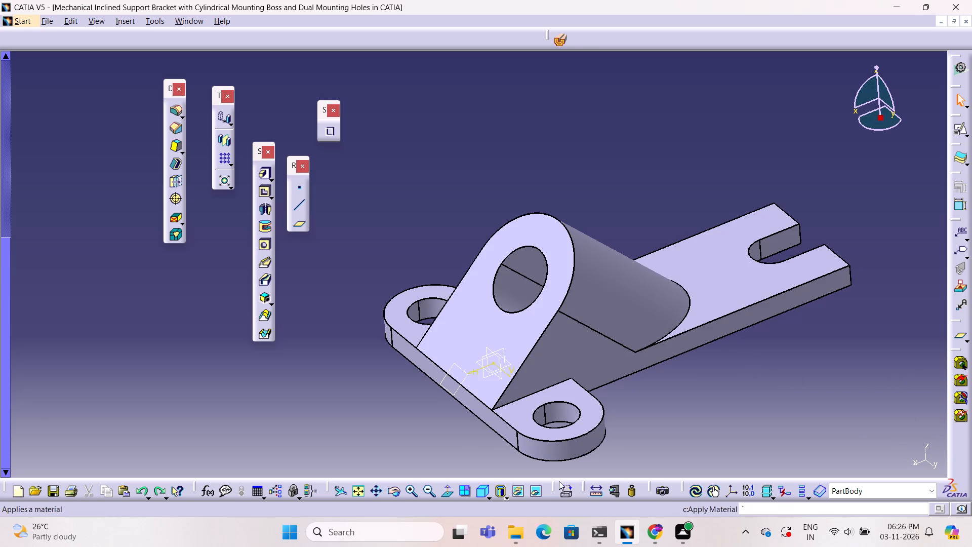
click(374, 492)
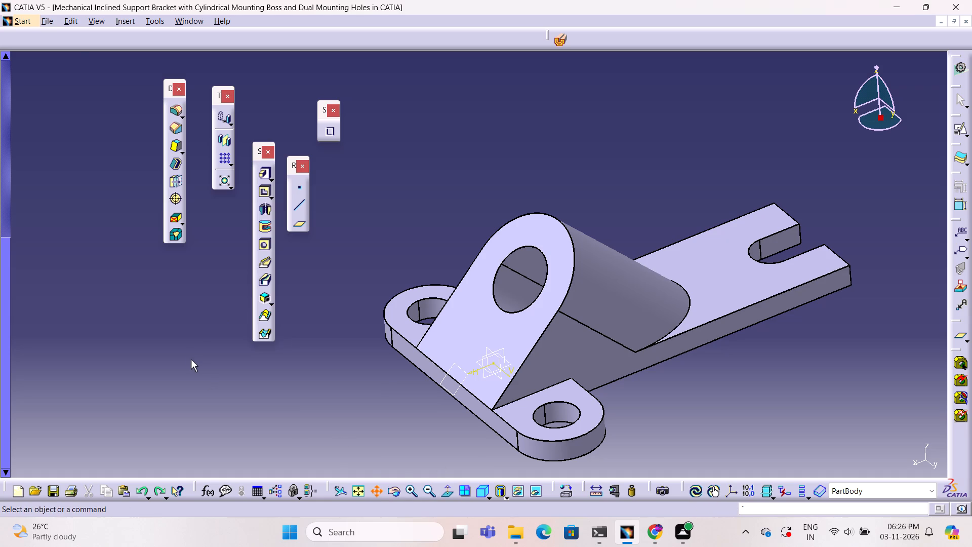
scroll(190, 356, up, 9)
scroll(190, 356, down, 2)
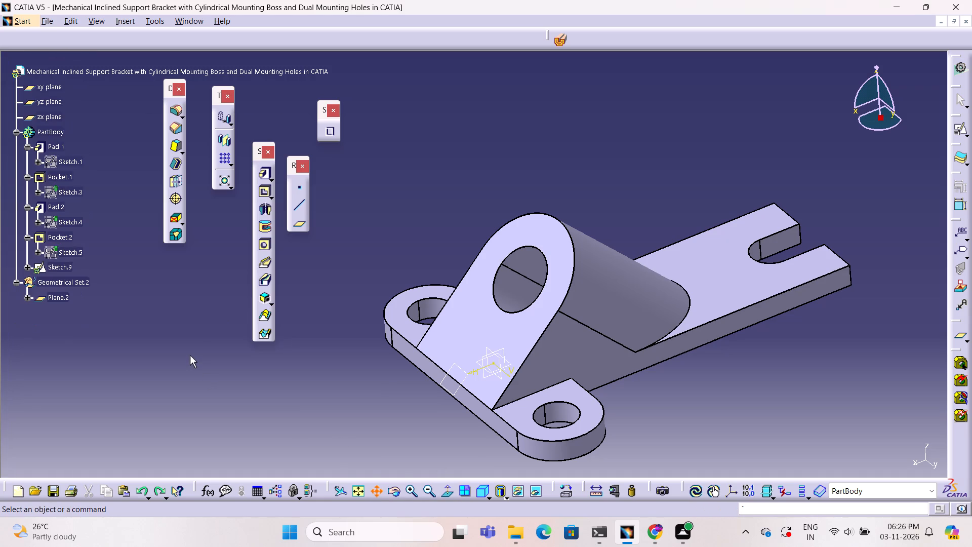
scroll(190, 356, up, 1)
click(540, 201)
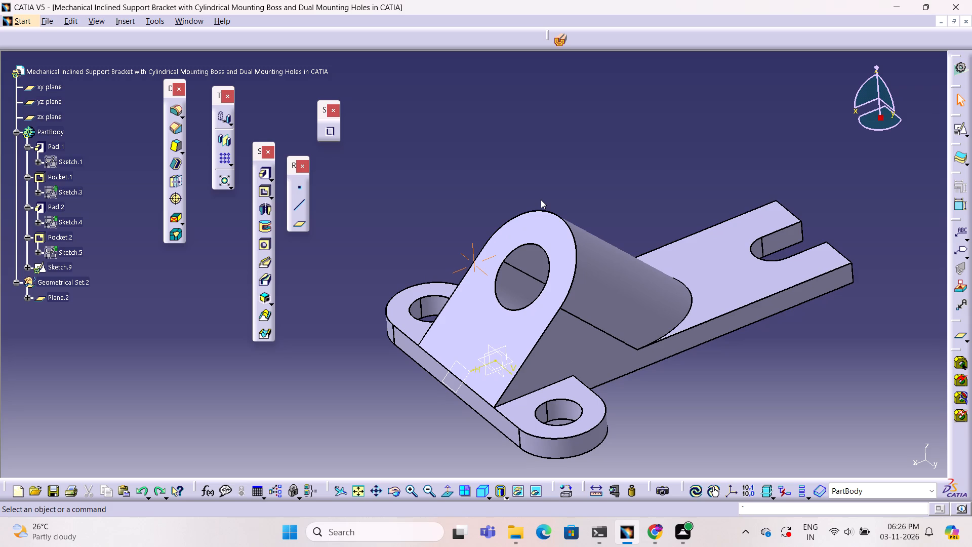
Examine the bracket's cylindrical boss, mounting base and slotted arm from a rotated viewpoint.
click(618, 164)
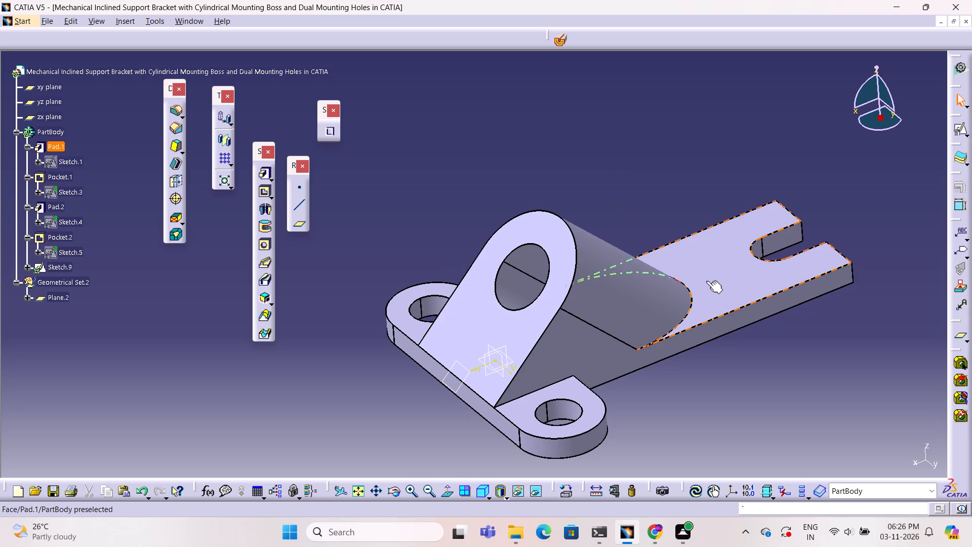
click(706, 281)
click(871, 336)
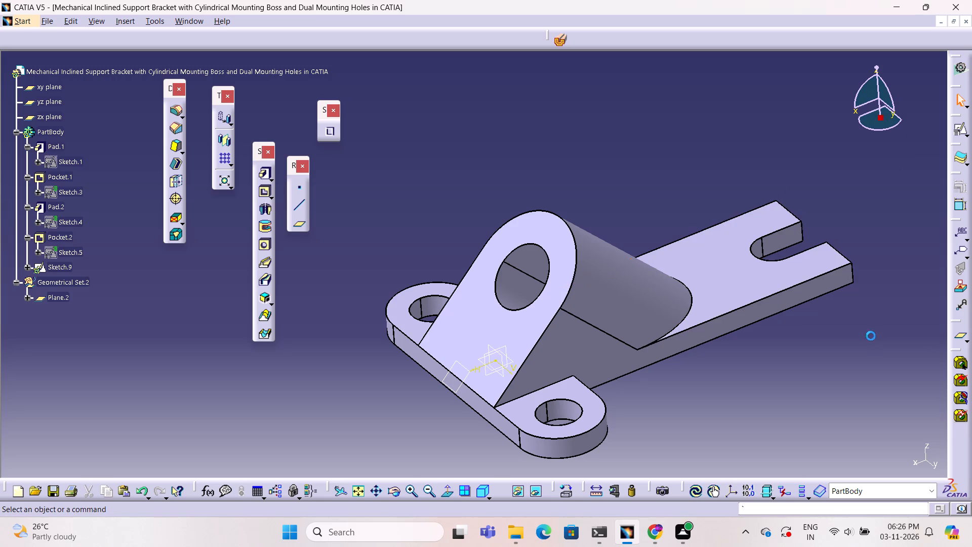
middle_drag(629, 398, 628, 398)
right_drag(628, 398, 820, 412)
middle_drag(628, 398, 820, 412)
scroll(820, 412, up, 1)
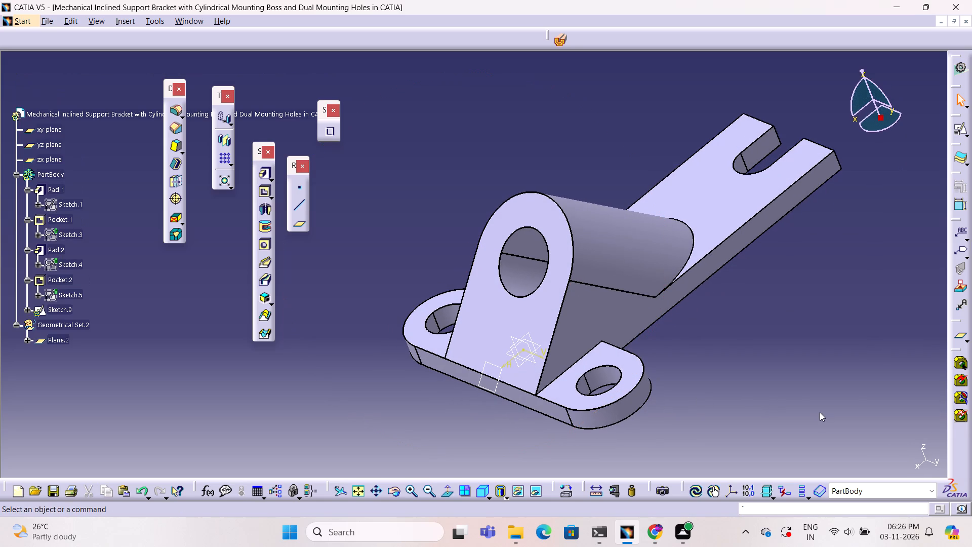
click(836, 257)
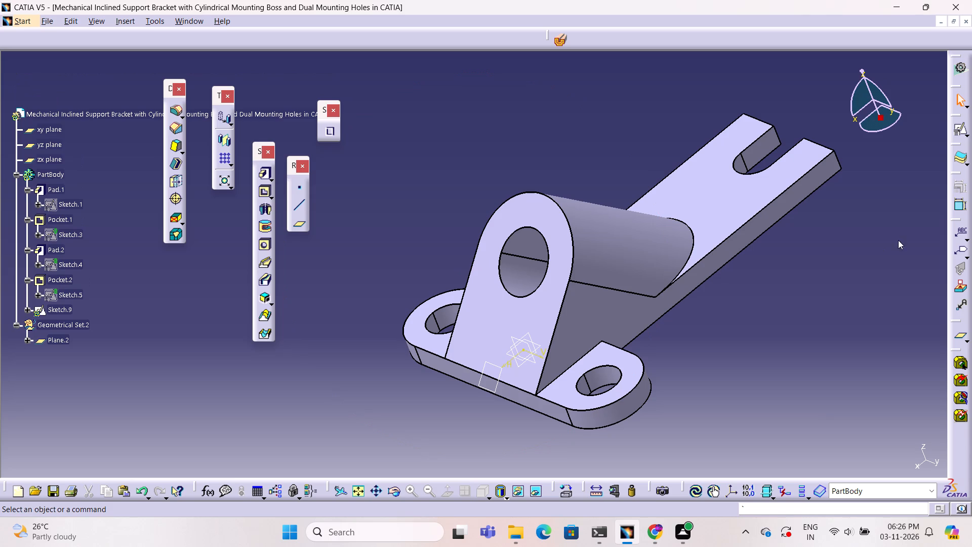
click(778, 283)
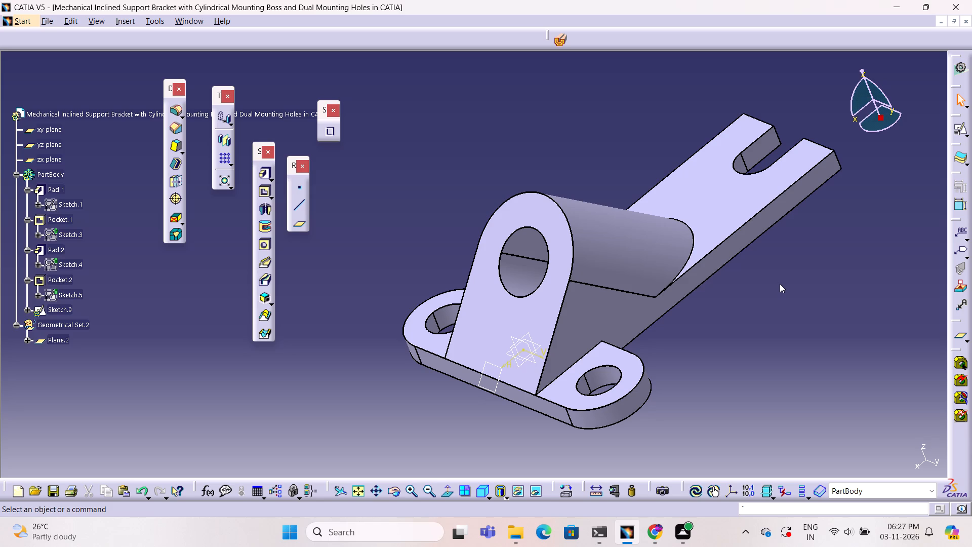
click(905, 224)
click(791, 333)
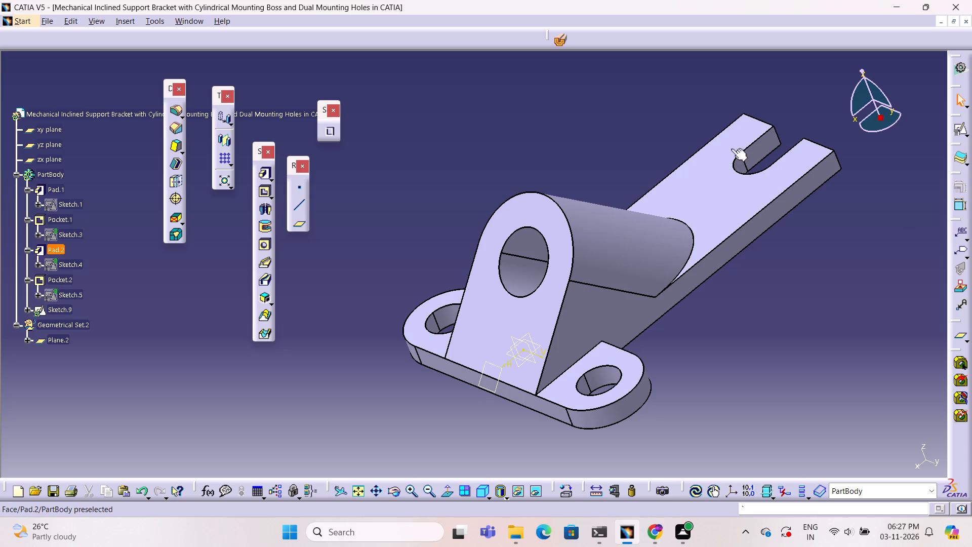
Select the flat top face of the slotted arm.
click(713, 205)
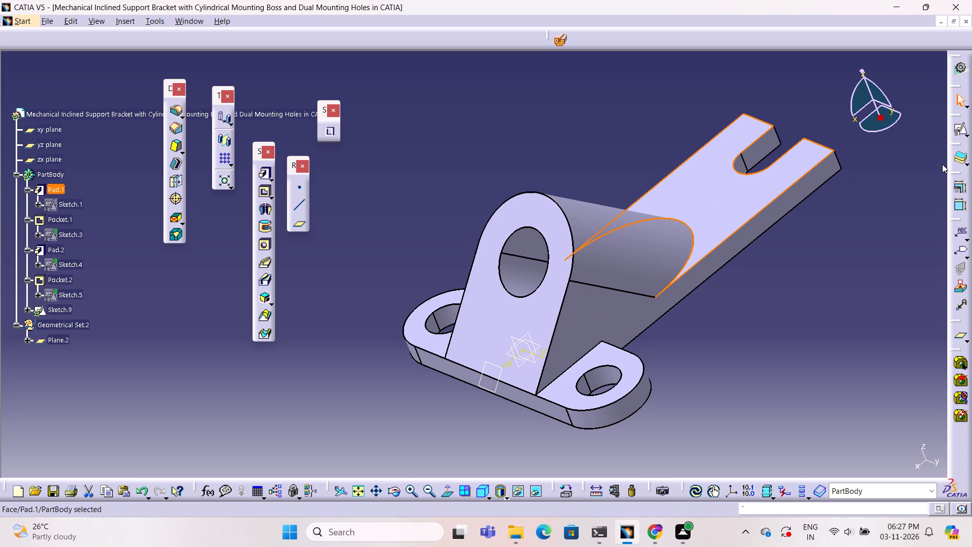
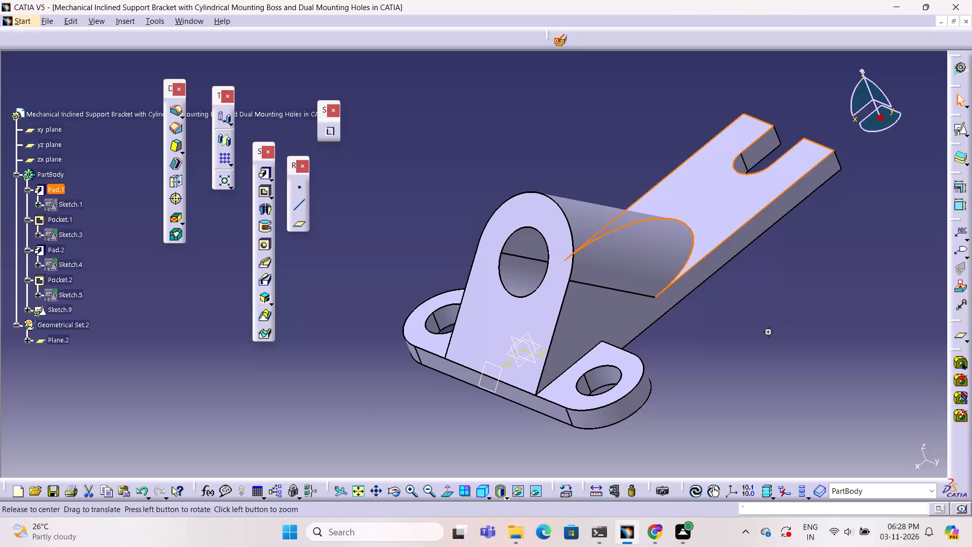
Examine the whole bracket from above, below and the side, including the boss and the arm's underside.
right_drag(767, 331, 654, 275)
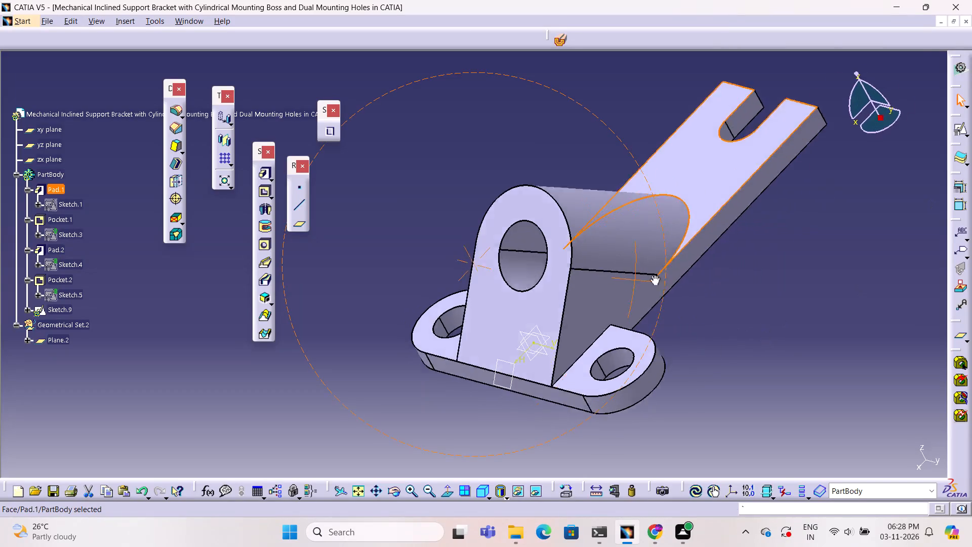
middle_drag(654, 275, 641, 249)
right_drag(654, 275, 641, 249)
right_click(641, 250)
middle_drag(797, 327, 778, 340)
right_drag(797, 327, 774, 340)
middle_drag(655, 342, 492, 319)
right_drag(655, 343, 492, 319)
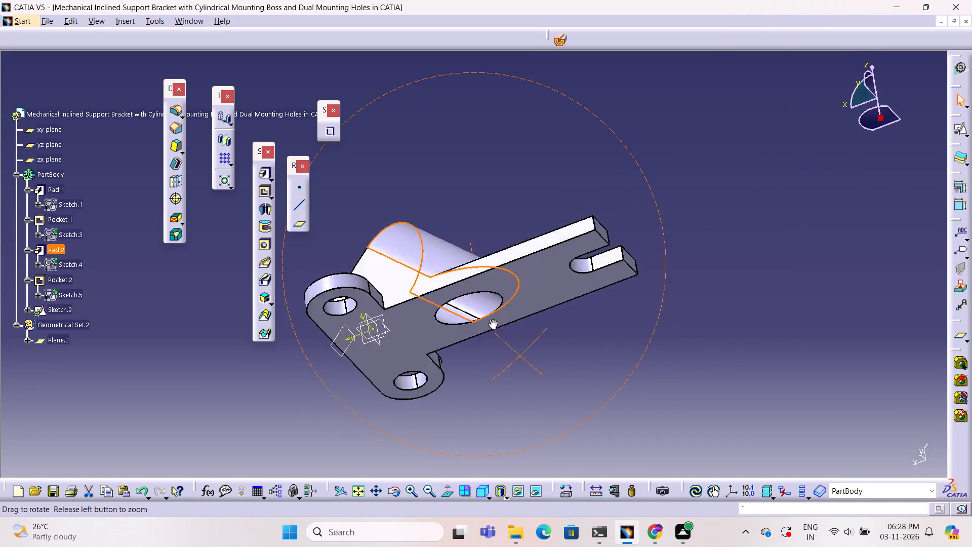
middle_drag(492, 319, 512, 460)
right_drag(492, 319, 512, 460)
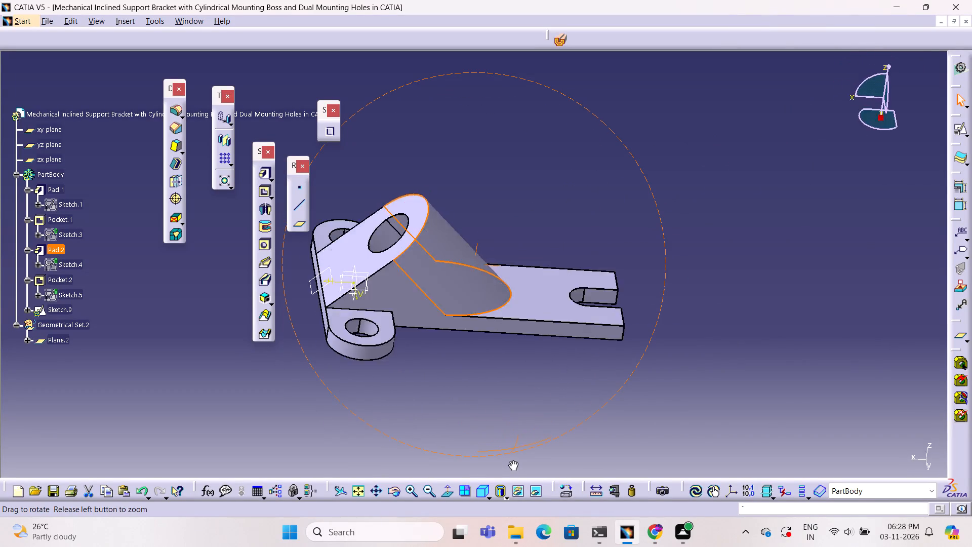
middle_drag(512, 460, 416, 248)
right_drag(512, 460, 549, 226)
middle_drag(414, 249, 549, 226)
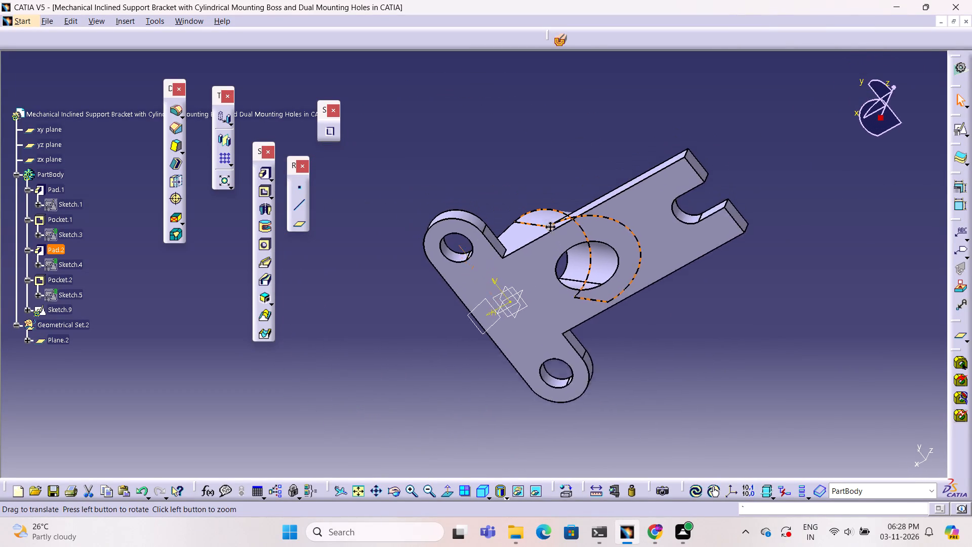
middle_drag(549, 226, 478, 311)
right_drag(549, 226, 476, 307)
middle_click(478, 311)
right_click(475, 306)
click(747, 224)
ctrl+middle_drag(597, 433, 664, 459)
ctrl+right_drag(597, 433, 643, 490)
ctrl+middle_drag(664, 457, 645, 502)
right_drag(640, 471, 639, 463)
right_drag(638, 450, 637, 442)
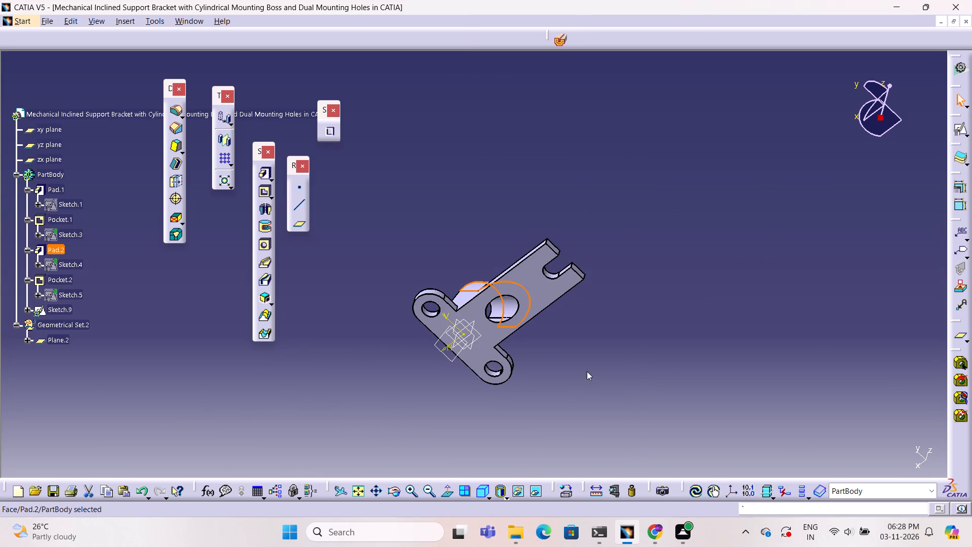
ctrl+middle_drag(515, 338, 583, 412)
ctrl+right_drag(512, 374, 583, 412)
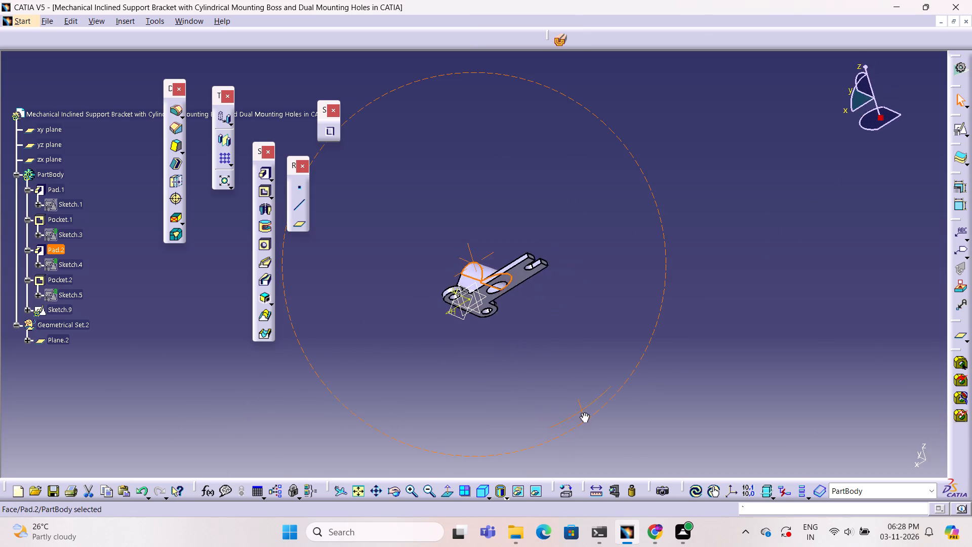
ctrl+right_drag(583, 412, 454, 469)
ctrl+middle_drag(583, 412, 454, 465)
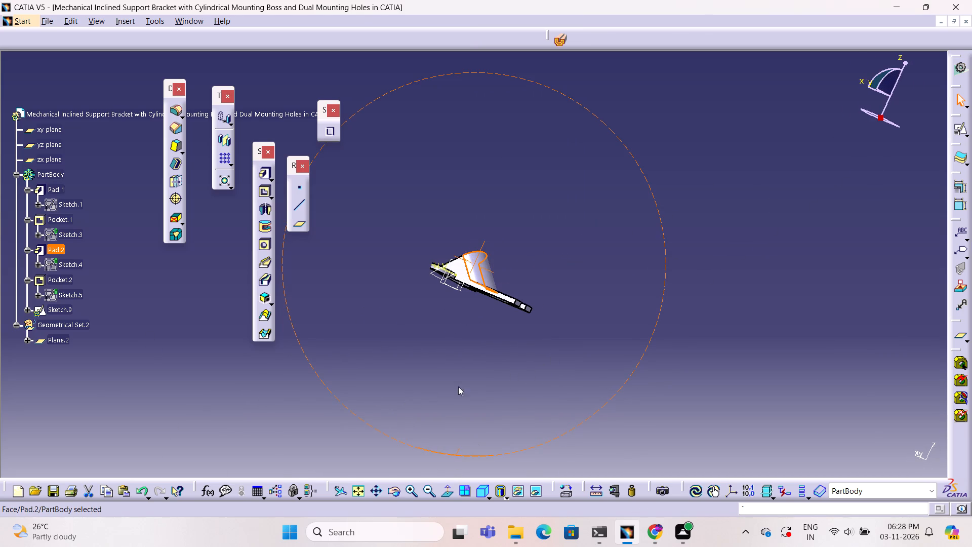
Inspect the boss opening on the arm's underside and the boss-to-arm junction close up.
ctrl+middle_drag(456, 387, 460, 333)
ctrl+drag(462, 316, 463, 310)
ctrl+middle_drag(464, 304, 492, 206)
ctrl+middle_click(492, 206)
middle_drag(480, 420, 542, 259)
click(542, 259)
ctrl+middle_drag(480, 443, 534, 330)
ctrl+right_drag(477, 441, 534, 330)
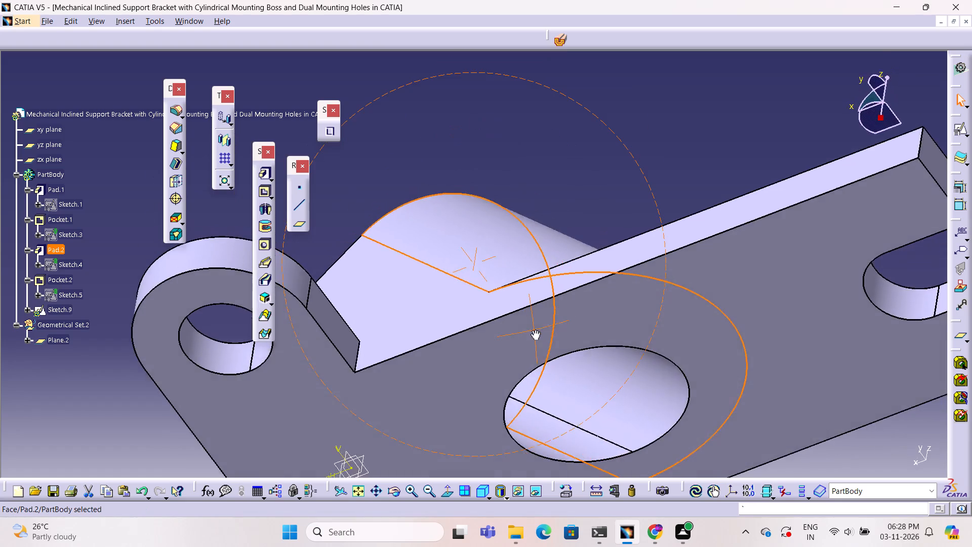
ctrl+middle_drag(534, 330, 585, 460)
ctrl+right_drag(534, 330, 585, 460)
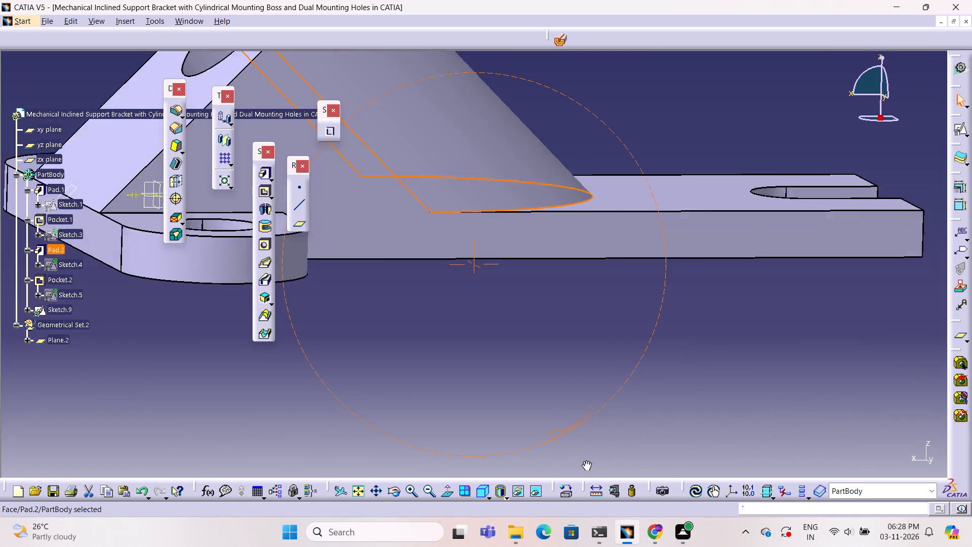
ctrl+right_drag(585, 460, 584, 396)
ctrl+middle_drag(585, 460, 588, 369)
ctrl+right_click(584, 396)
ctrl+right_drag(585, 385, 587, 376)
ctrl+right_click(588, 369)
ctrl+right_click(588, 369)
ctrl+middle_drag(588, 369, 587, 413)
ctrl+right_drag(588, 369, 587, 414)
ctrl+middle_click(587, 414)
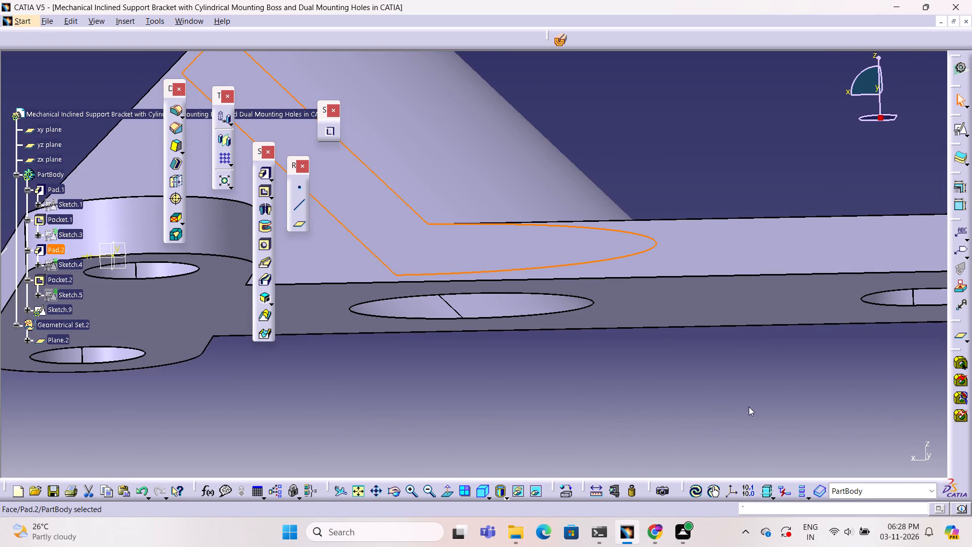
click(616, 401)
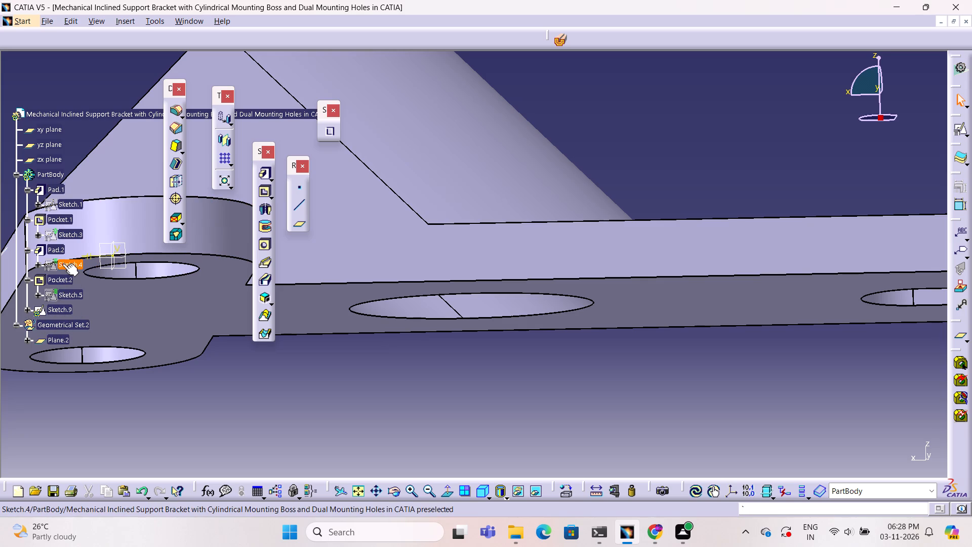
Open Sketch.9 from the specification tree and check its contents.
scroll(61, 266, down, 2)
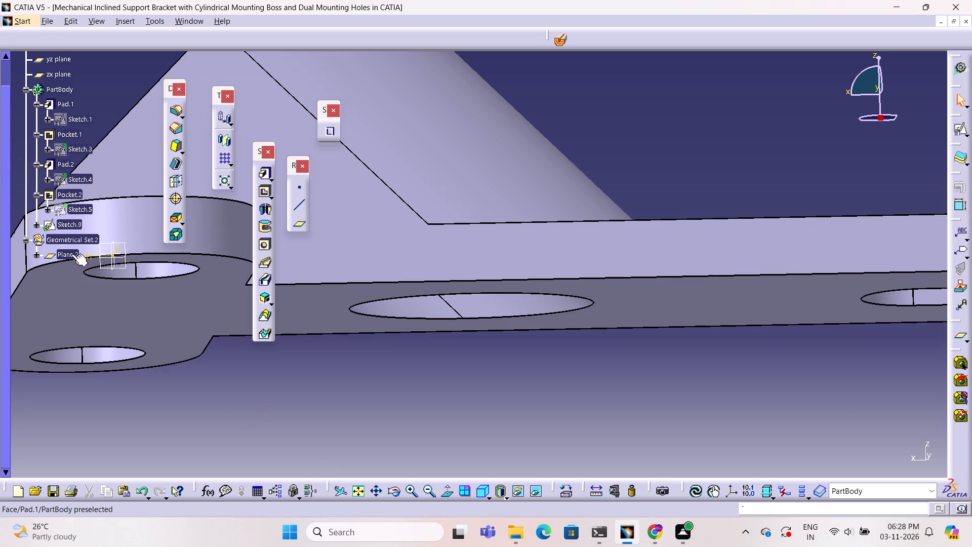
click(71, 256)
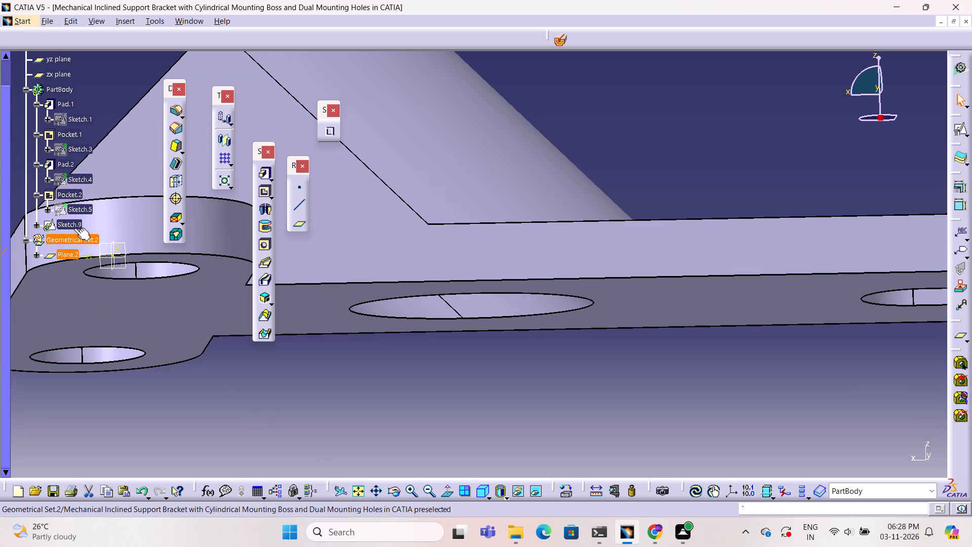
double_click(74, 226)
ctrl+middle_drag(424, 225, 430, 325)
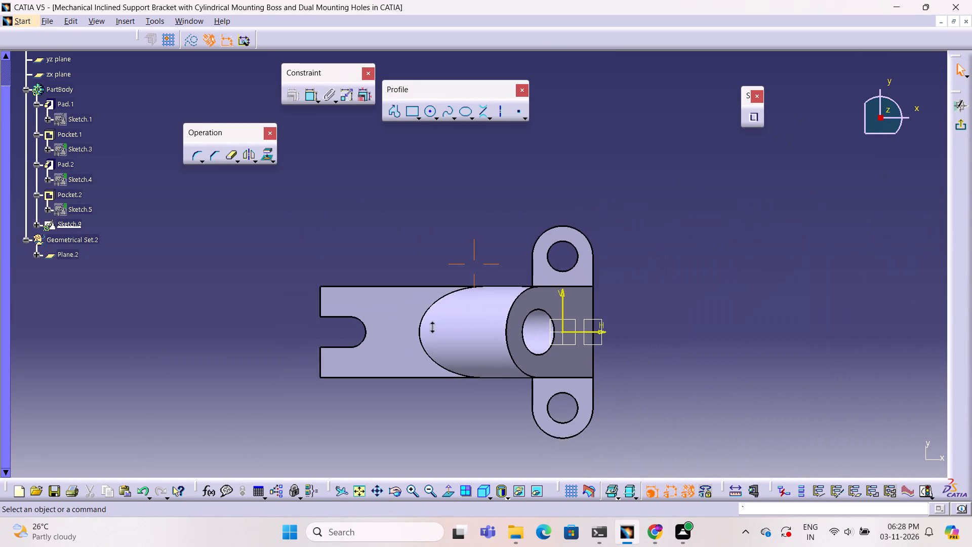
ctrl+middle_drag(430, 325, 430, 327)
double_click(68, 227)
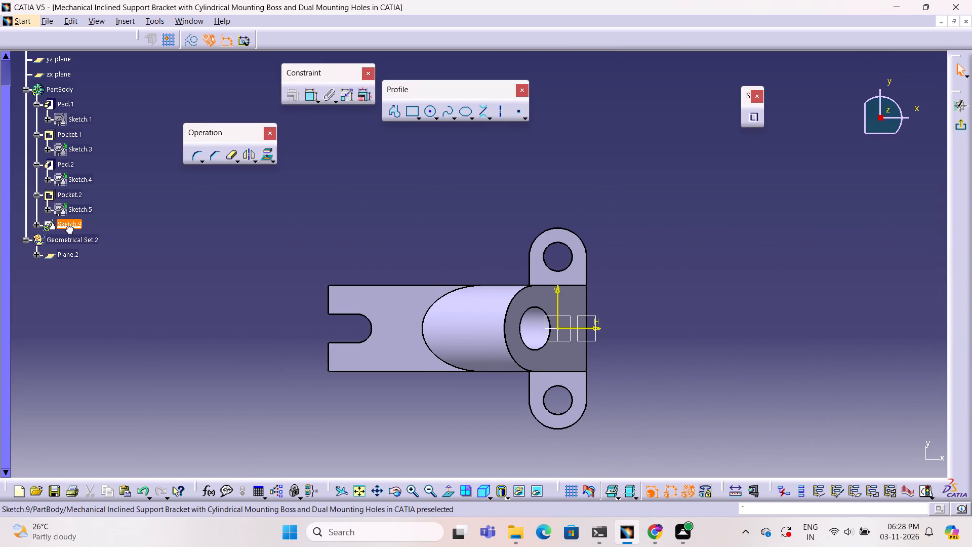
double_click(68, 227)
double_click(68, 227)
Open Pocket.2's Sketch.5 to inspect its circular profile, and exit back to the 3D part.
double_click(84, 208)
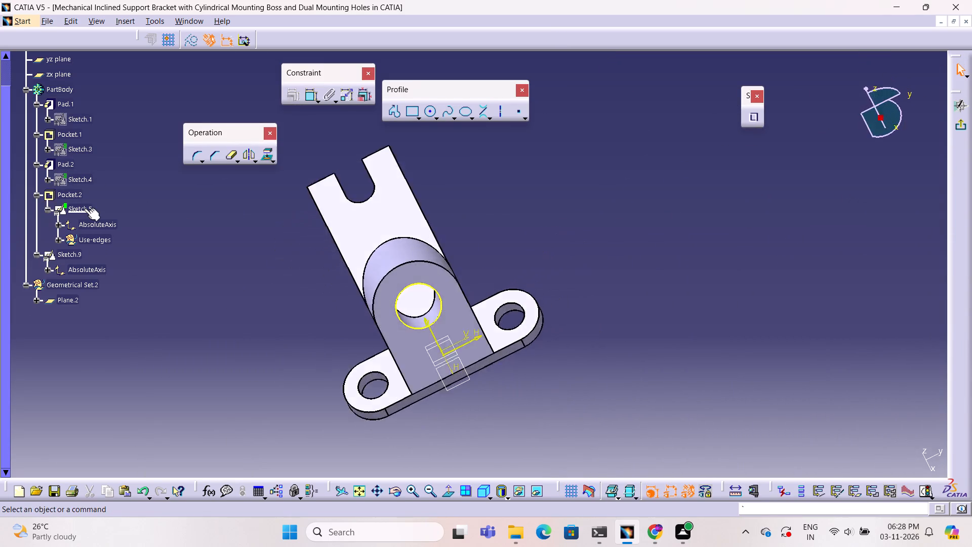
click(84, 208)
right_click(84, 208)
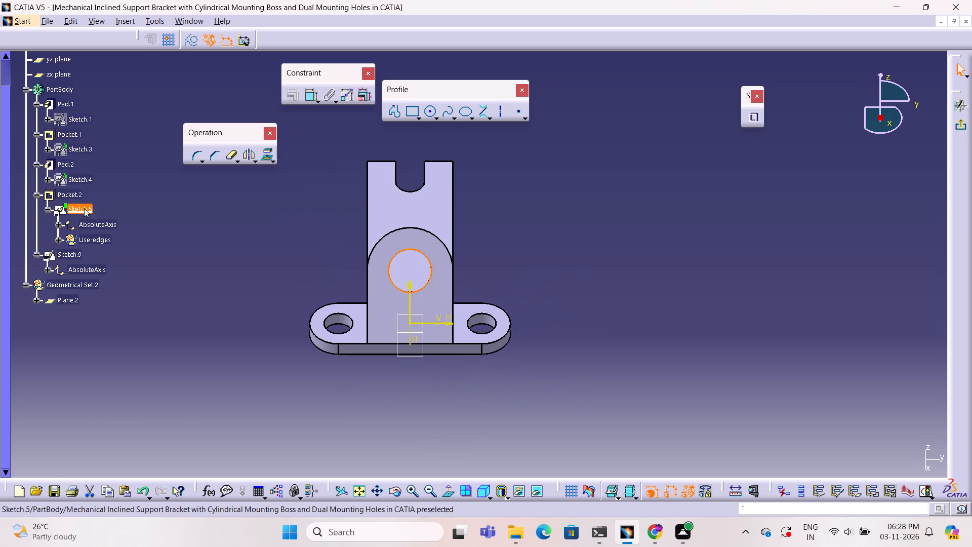
click(623, 326)
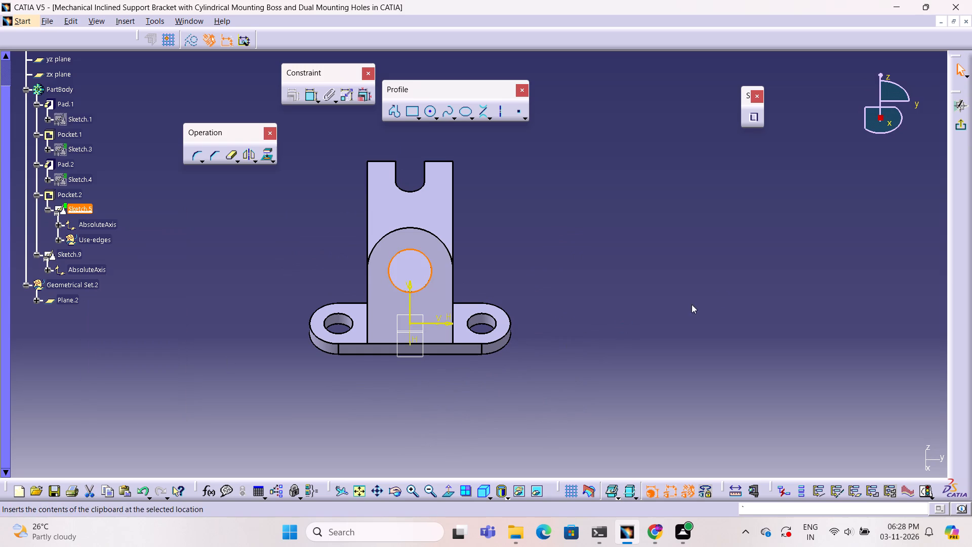
click(962, 125)
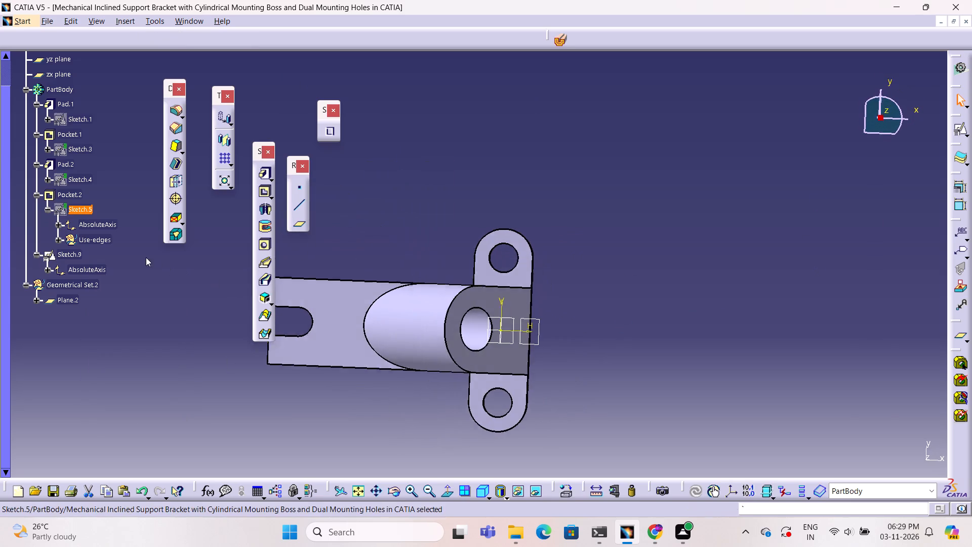
Delete Sketch.5 together with its parent Pocket.2.
right_click(88, 209)
click(176, 417)
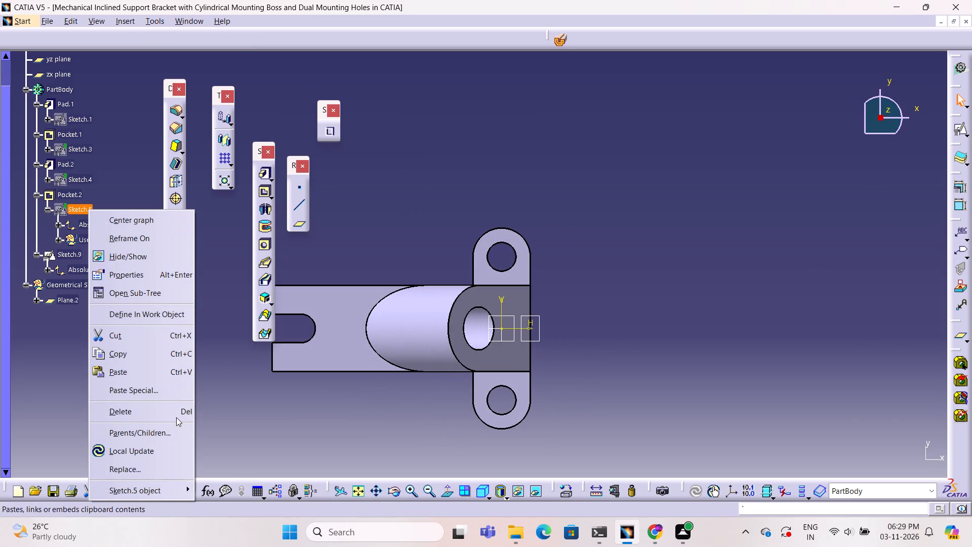
click(859, 455)
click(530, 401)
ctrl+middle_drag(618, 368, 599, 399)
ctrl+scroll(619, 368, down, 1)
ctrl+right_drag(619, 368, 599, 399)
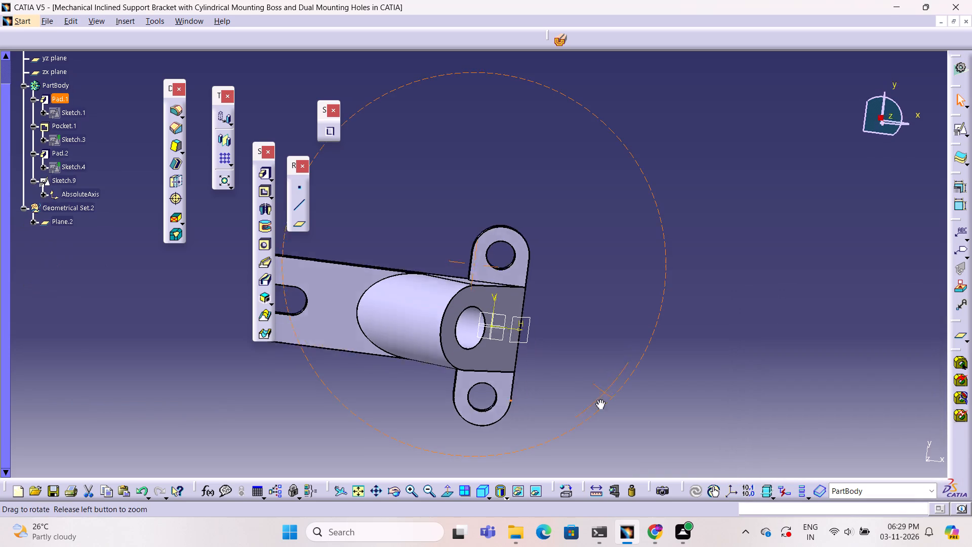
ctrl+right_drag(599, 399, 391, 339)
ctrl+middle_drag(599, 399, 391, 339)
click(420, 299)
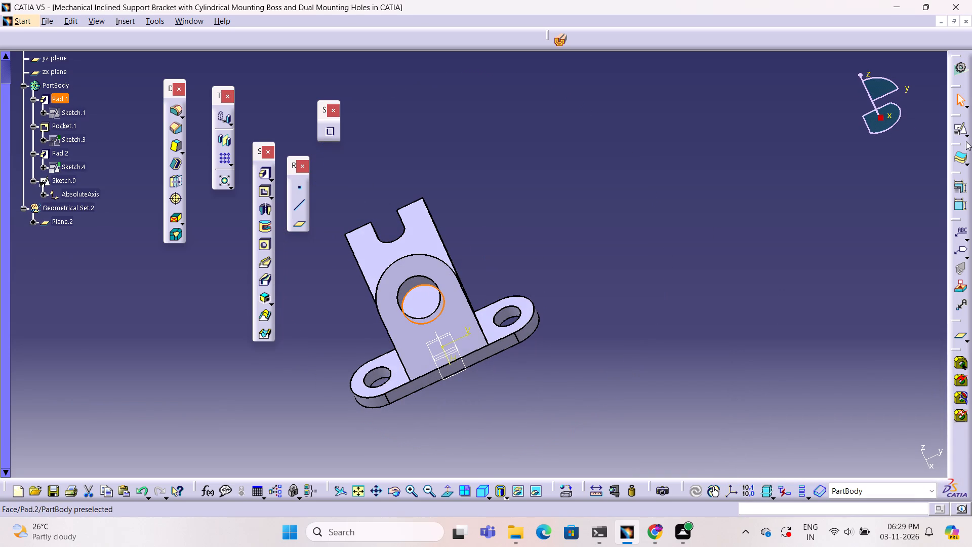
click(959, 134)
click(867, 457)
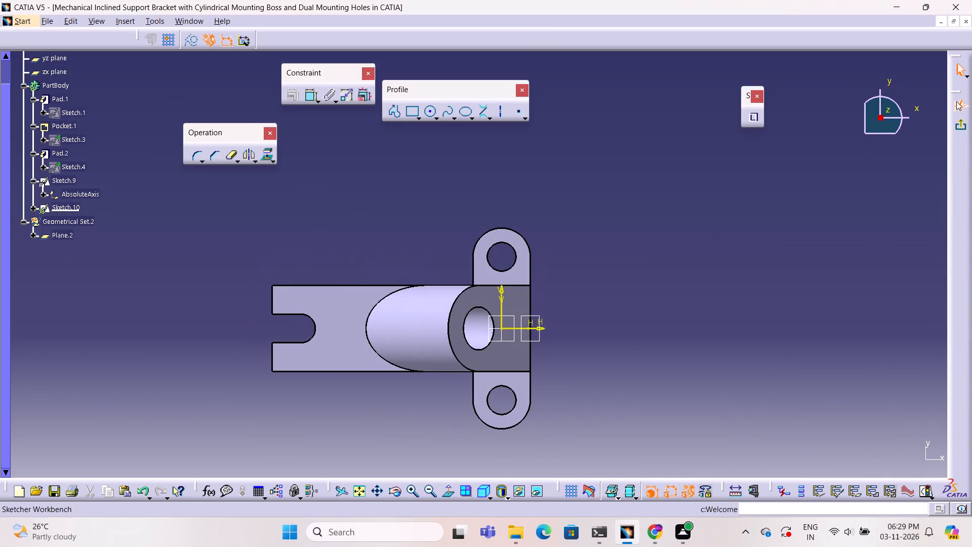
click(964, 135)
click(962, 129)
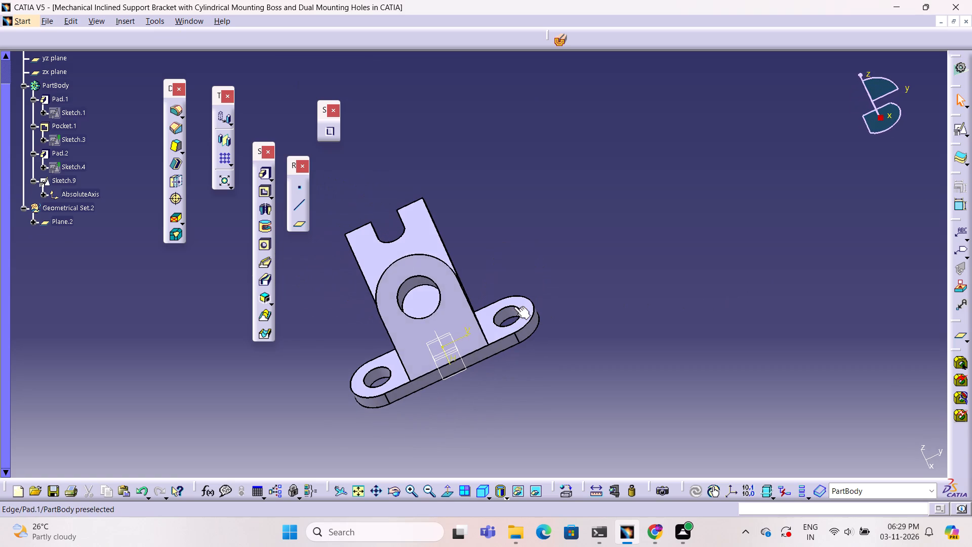
Create a positioned sketch on the arm face at the bottom of the boss bore, with Reverse H and Swap enabled.
click(420, 300)
click(958, 135)
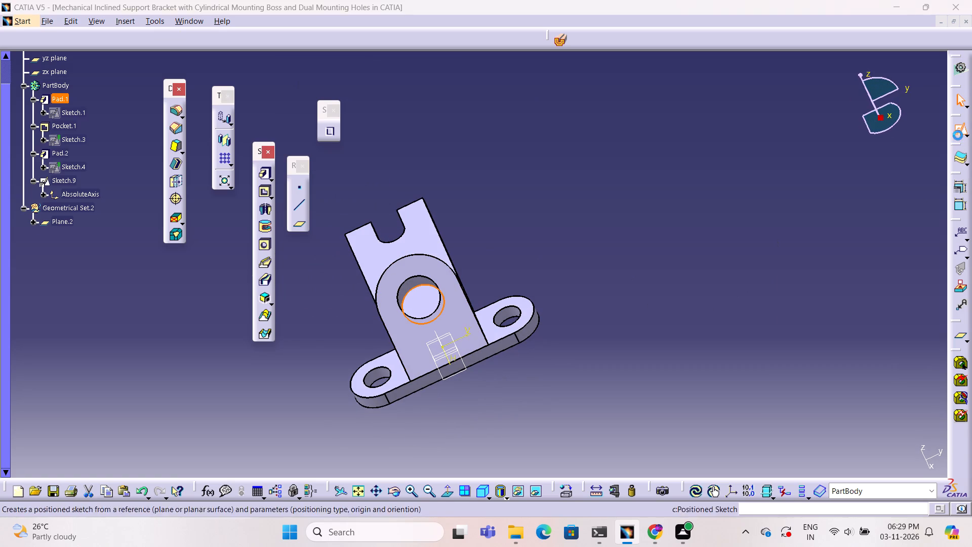
click(838, 434)
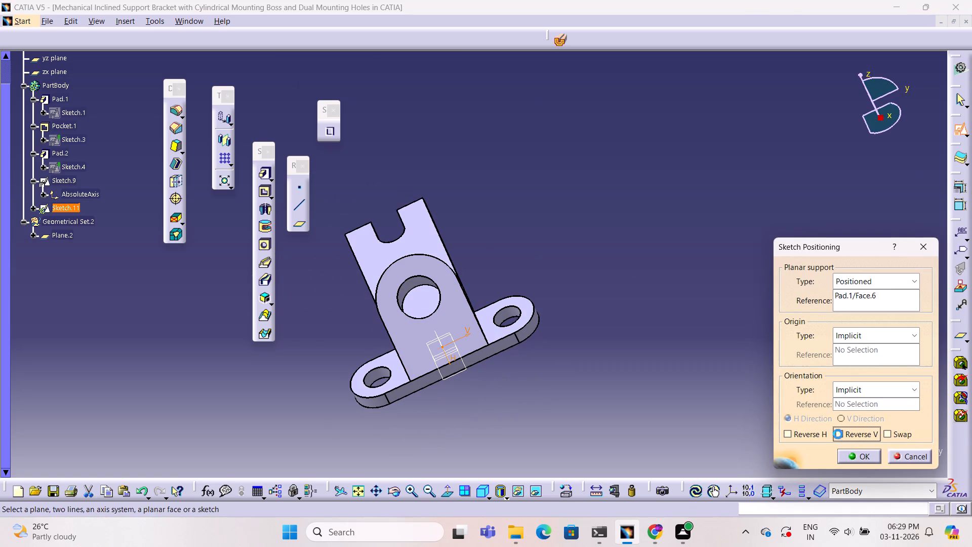
click(838, 434)
click(786, 432)
click(889, 434)
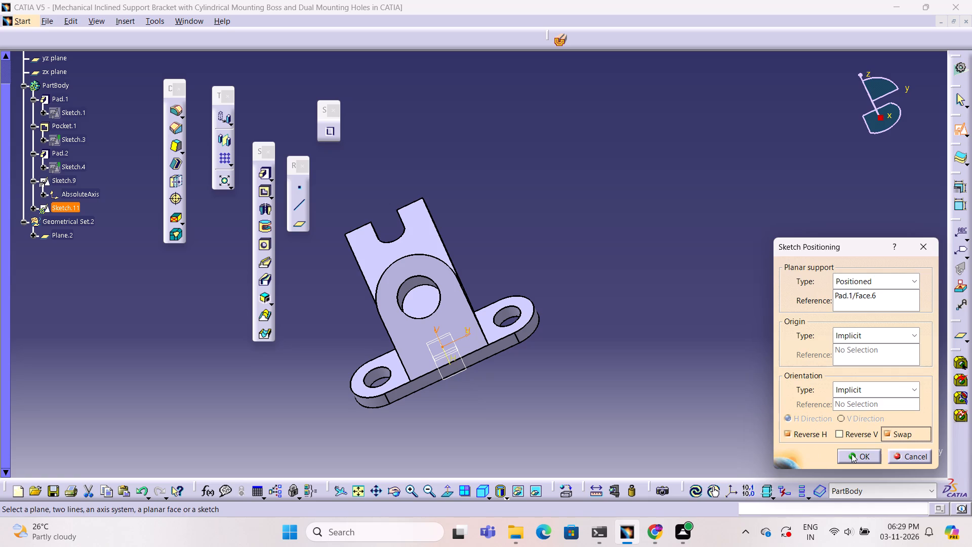
click(854, 455)
Project the outline at the bottom of the boss bore into the sketch and exit the sketch.
ctrl+middle_drag(484, 362, 479, 309)
ctrl+right_drag(484, 362, 479, 309)
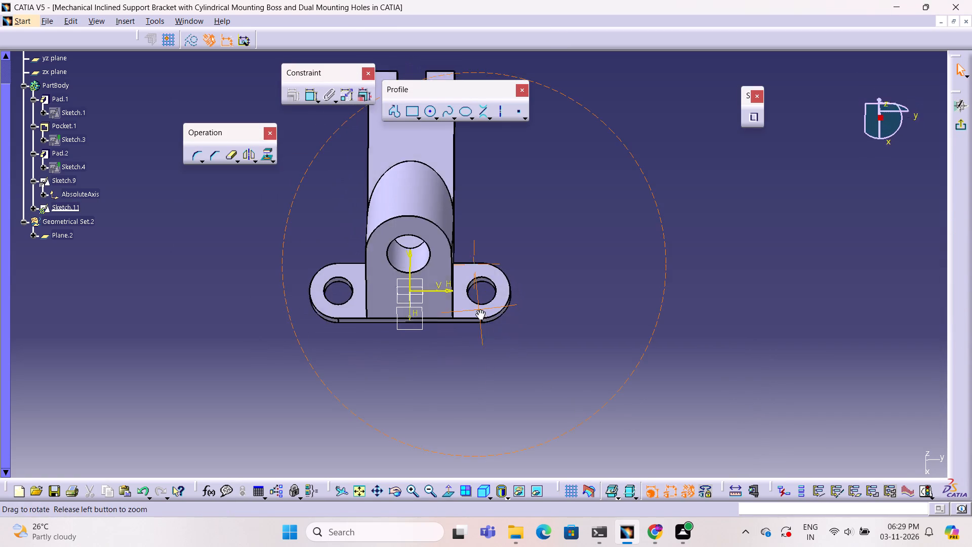
ctrl+middle_drag(479, 309, 483, 257)
ctrl+right_drag(479, 309, 483, 257)
click(412, 238)
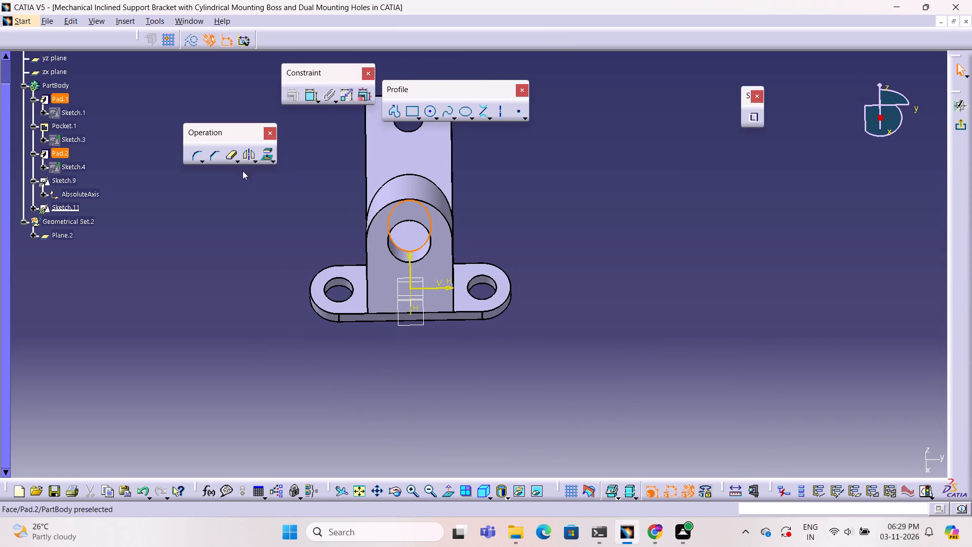
click(266, 153)
click(863, 454)
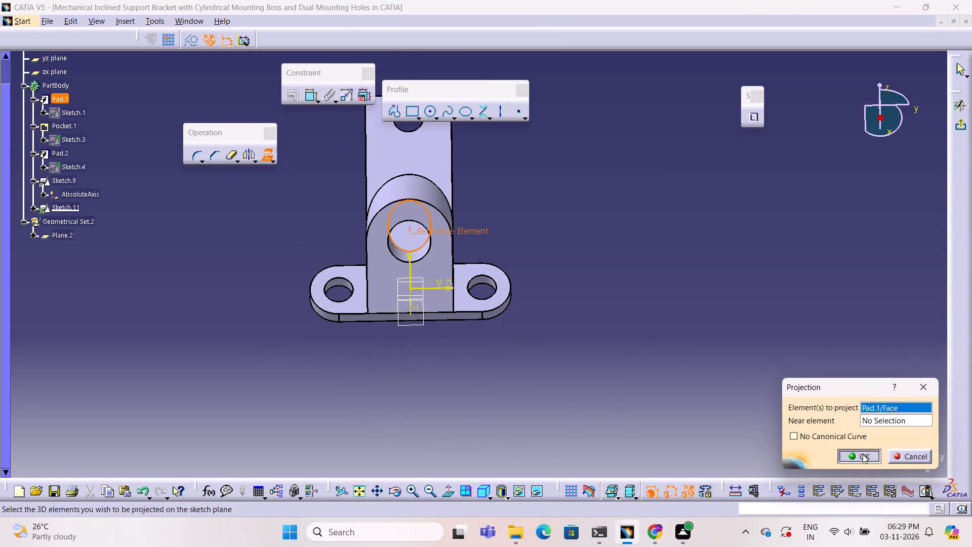
click(959, 130)
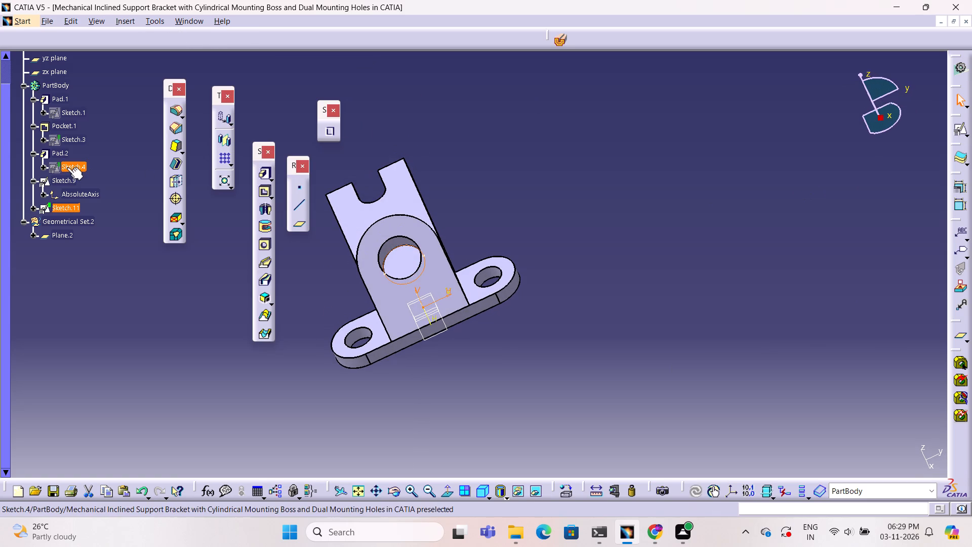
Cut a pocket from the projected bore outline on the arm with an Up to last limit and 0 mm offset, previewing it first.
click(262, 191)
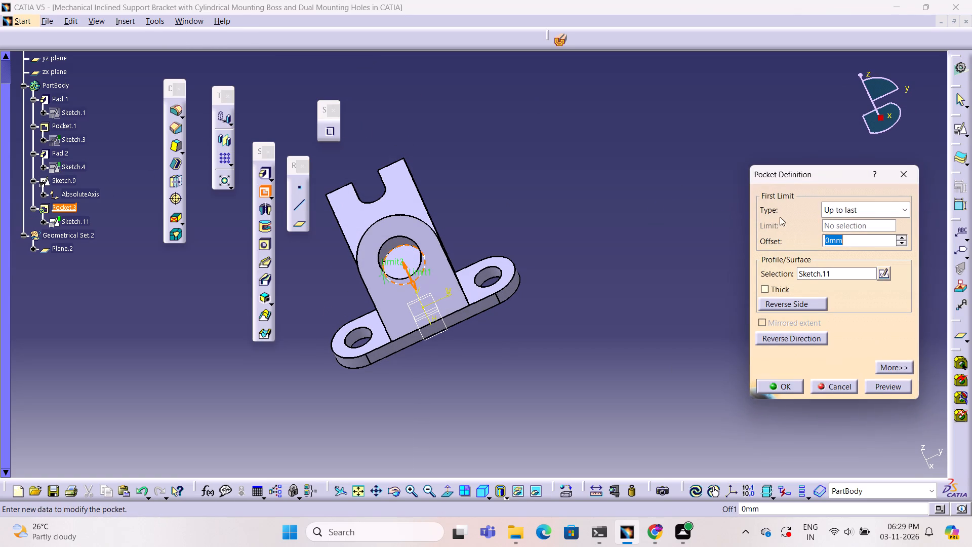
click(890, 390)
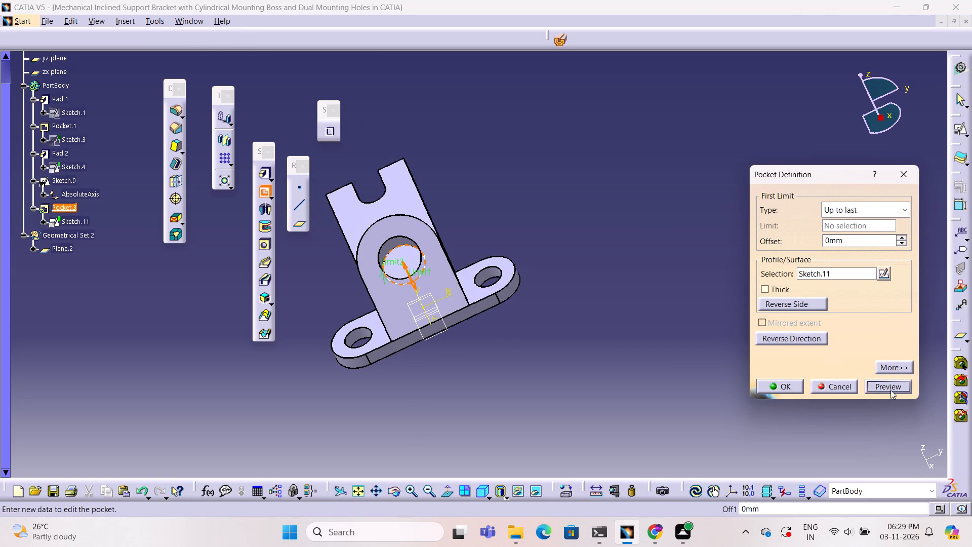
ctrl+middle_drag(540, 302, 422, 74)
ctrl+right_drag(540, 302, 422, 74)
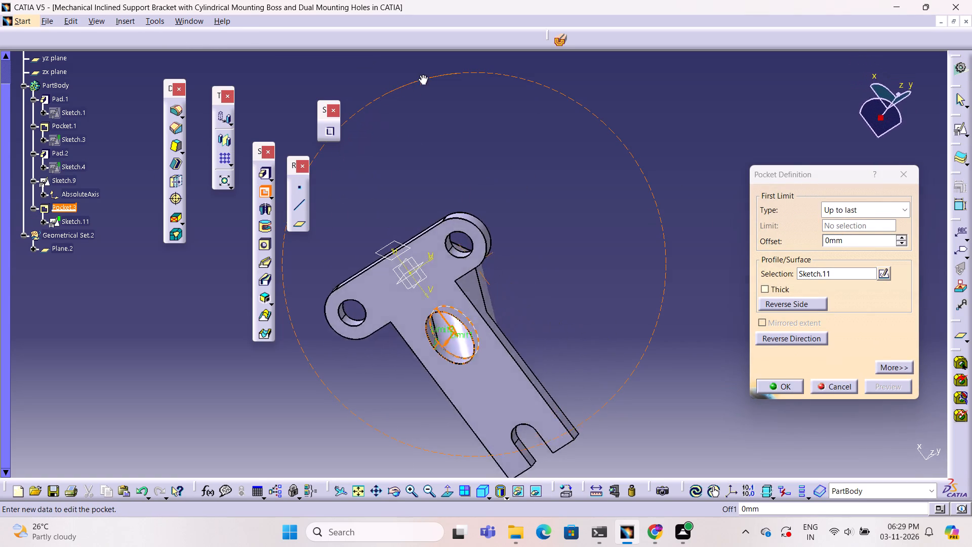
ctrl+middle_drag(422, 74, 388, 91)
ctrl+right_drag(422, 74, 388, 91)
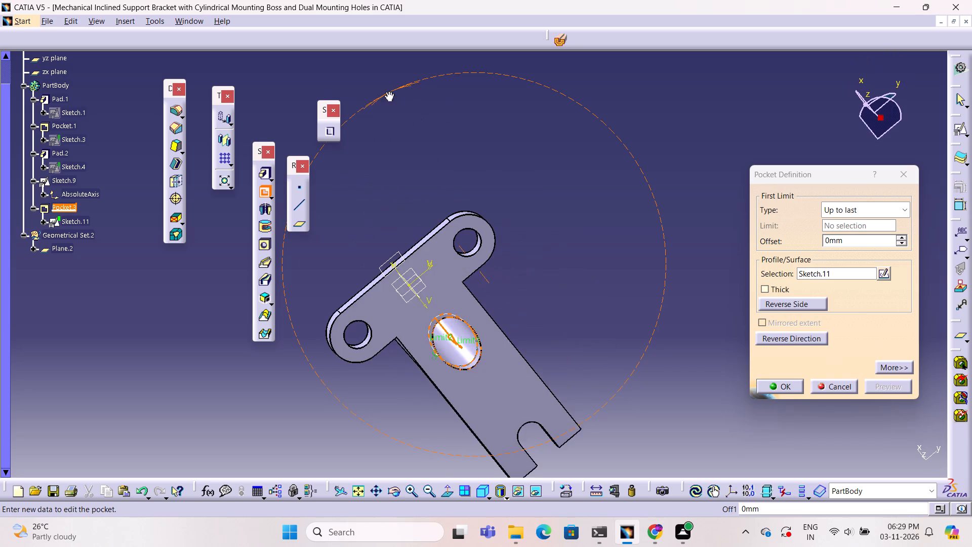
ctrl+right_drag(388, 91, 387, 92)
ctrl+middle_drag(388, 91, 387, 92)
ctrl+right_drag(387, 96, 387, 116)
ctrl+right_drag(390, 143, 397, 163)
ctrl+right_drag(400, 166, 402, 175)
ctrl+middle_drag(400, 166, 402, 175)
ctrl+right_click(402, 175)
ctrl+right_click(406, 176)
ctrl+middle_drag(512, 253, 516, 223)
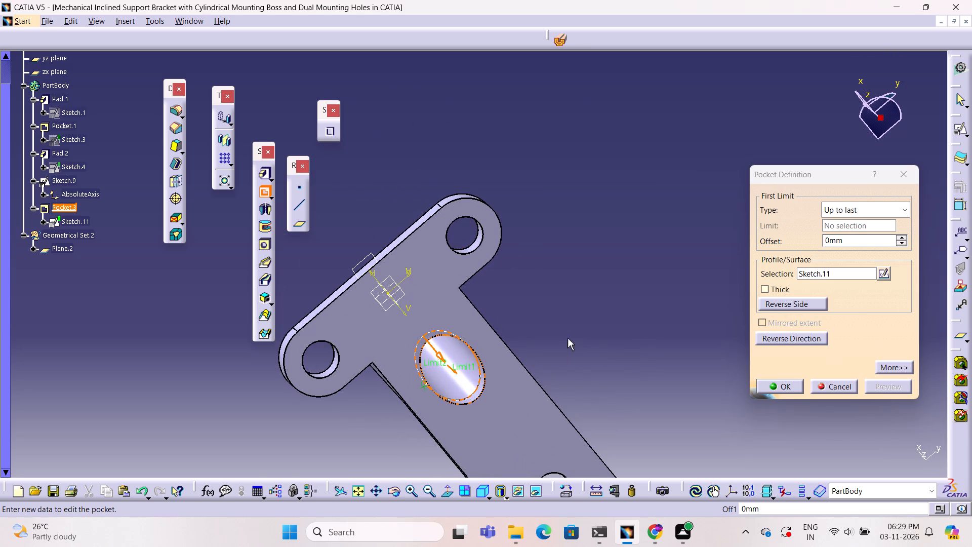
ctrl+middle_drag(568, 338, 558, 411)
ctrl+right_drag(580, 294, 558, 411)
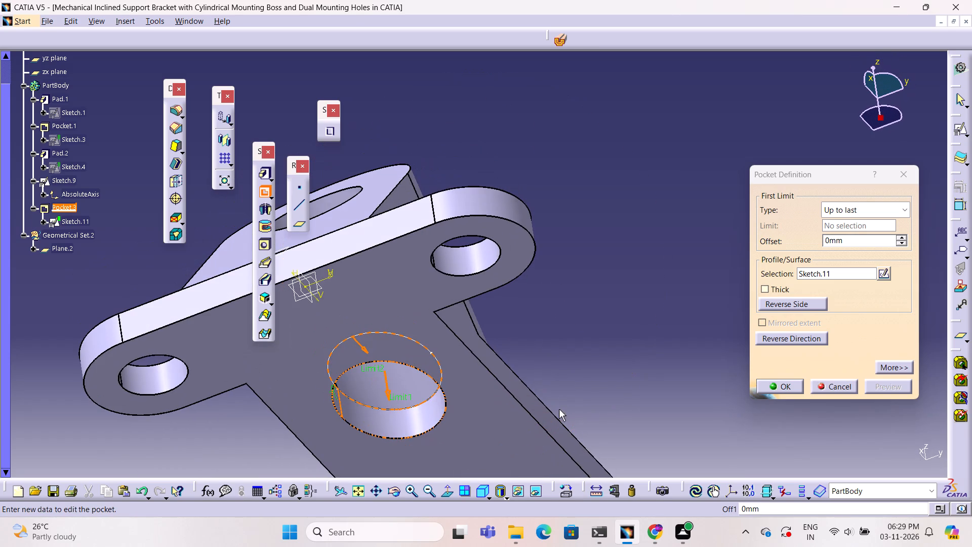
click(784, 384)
Examine the new cut through the arm from below and from the side, comparing it with the boss bore.
middle_drag(654, 377, 583, 378)
ctrl+right_drag(654, 377, 583, 378)
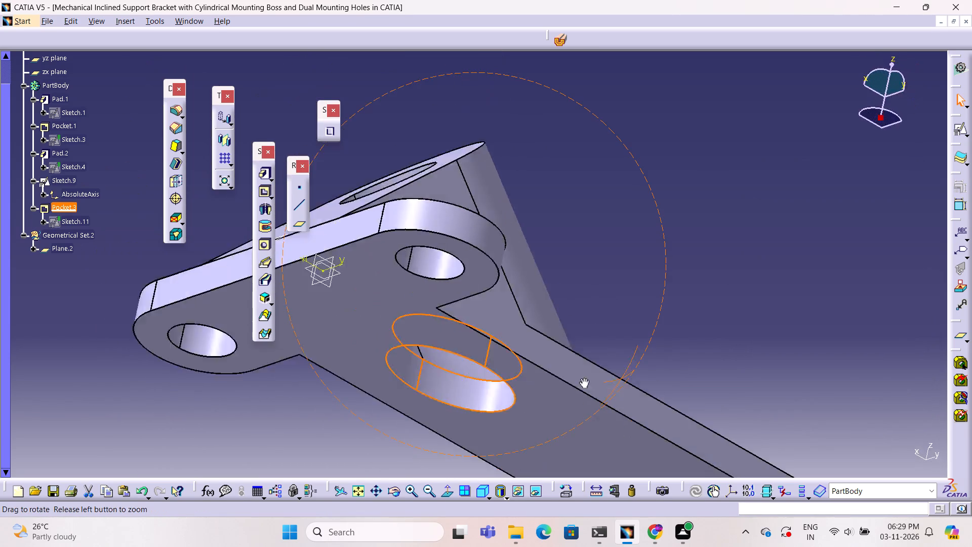
ctrl+right_drag(583, 378, 518, 346)
middle_drag(583, 378, 518, 346)
click(707, 262)
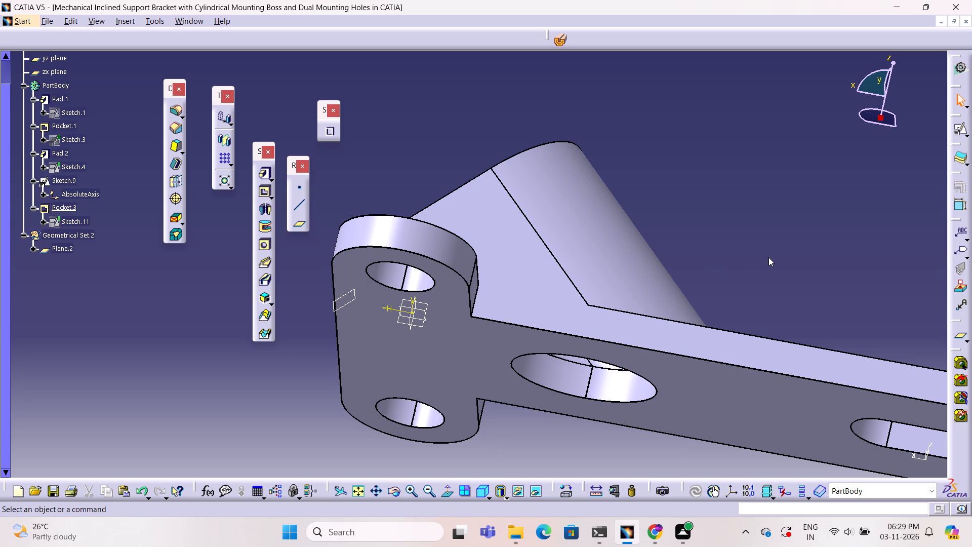
ctrl+middle_drag(775, 250, 779, 247)
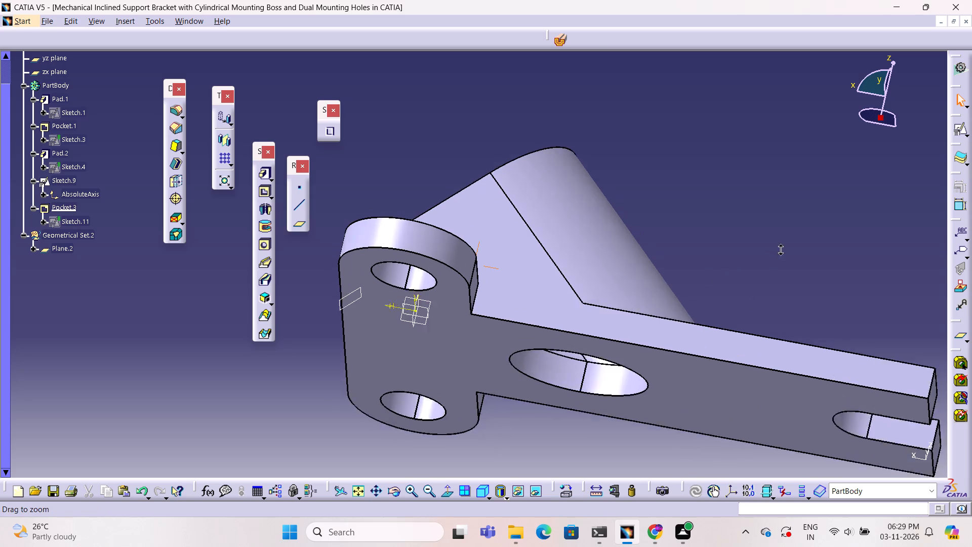
ctrl+middle_drag(779, 247, 786, 278)
middle_drag(786, 278, 744, 284)
ctrl+right_drag(784, 279, 744, 284)
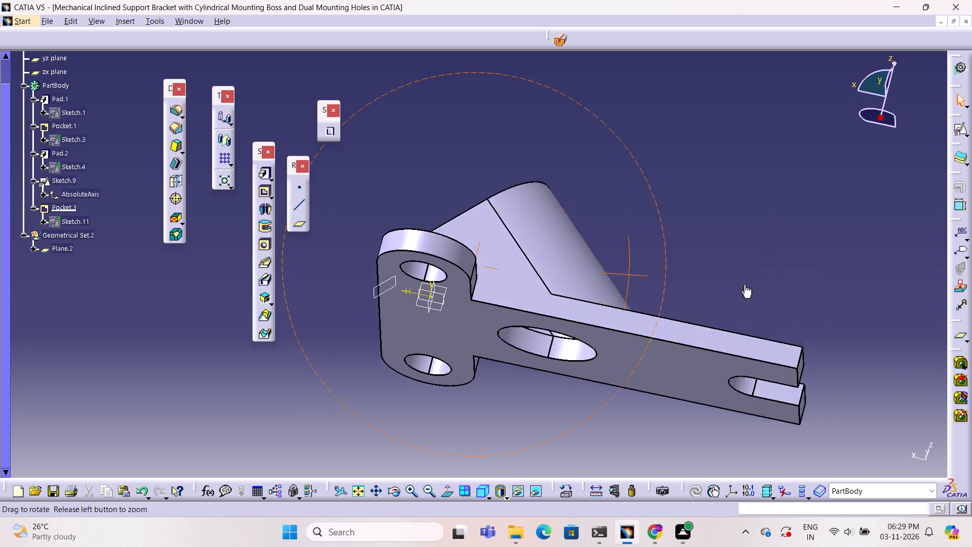
middle_drag(744, 284, 808, 210)
ctrl+right_drag(744, 284, 808, 210)
ctrl+middle_drag(704, 239, 698, 247)
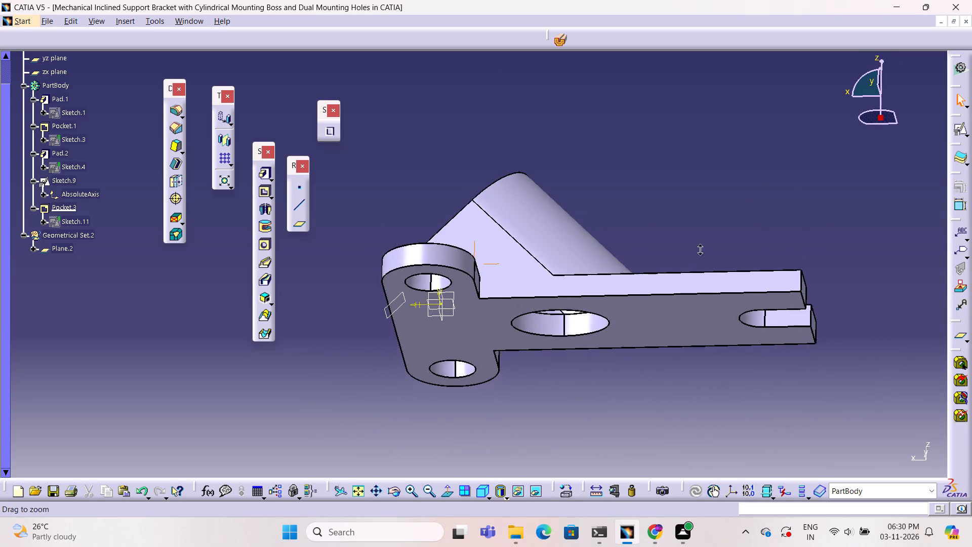
ctrl+middle_drag(698, 247, 672, 324)
ctrl+right_drag(681, 251, 672, 324)
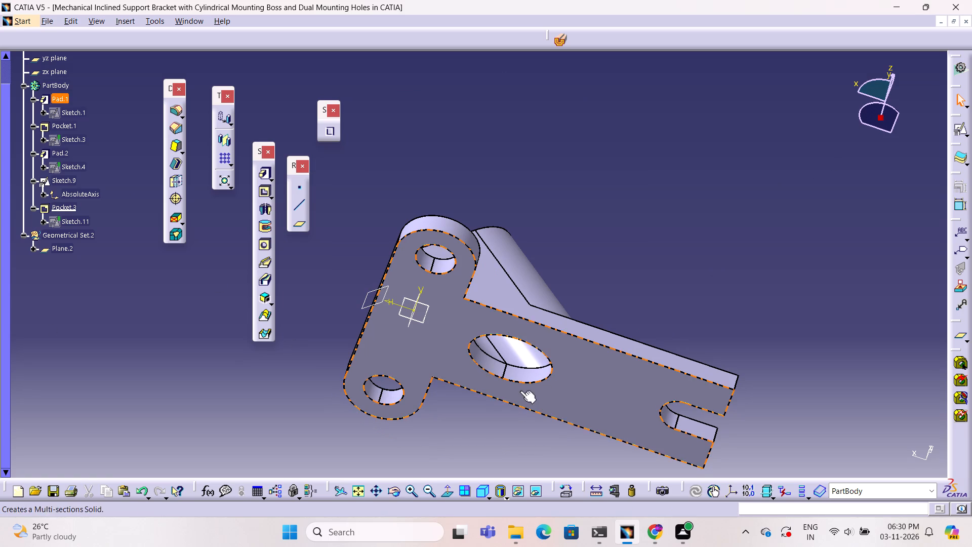
Open Pocket.3's Sketch.11 to inspect its profile, and exit back to the 3D part.
click(523, 373)
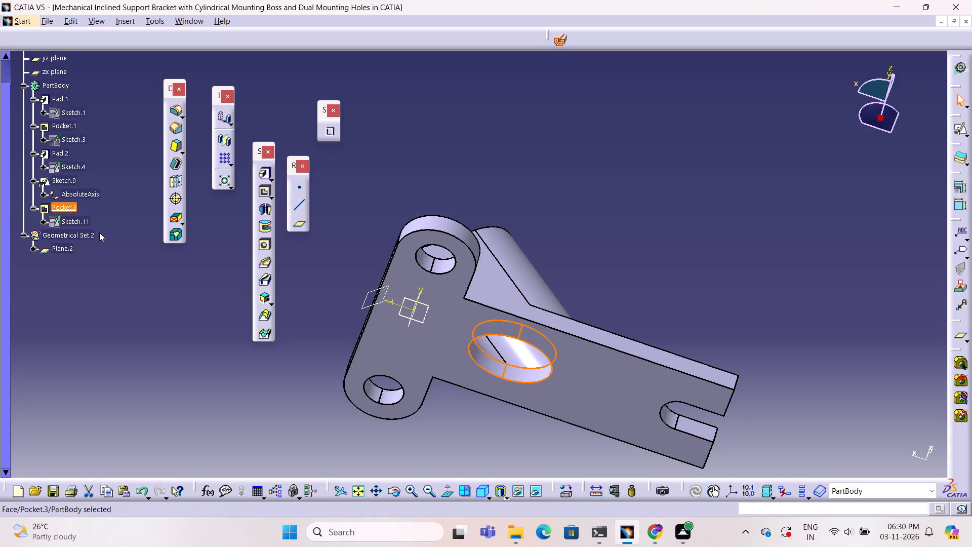
triple_click(79, 223)
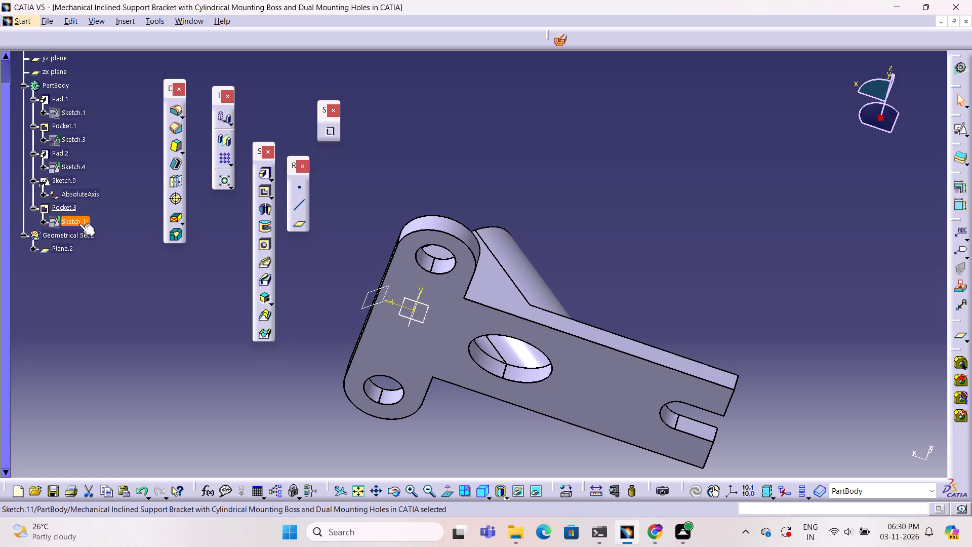
click(963, 124)
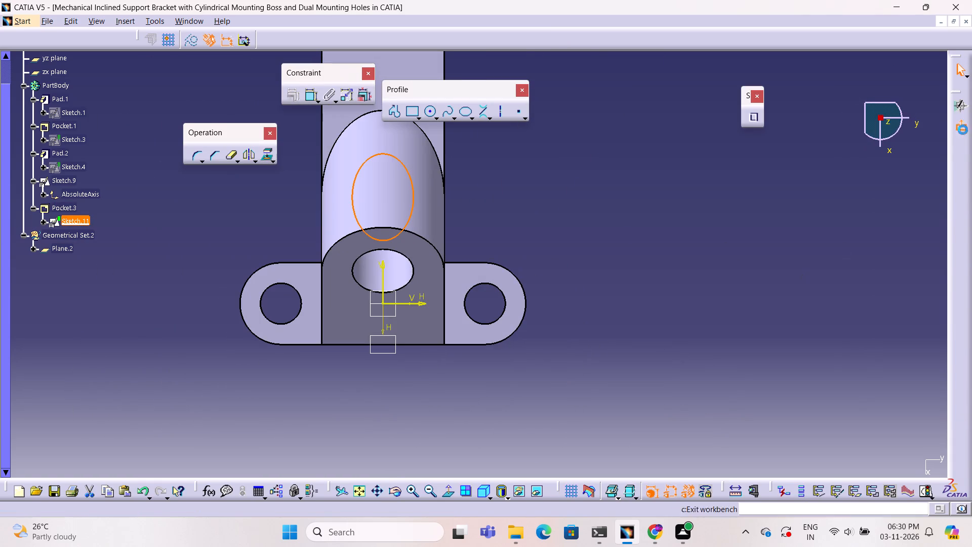
Delete Sketch.11 together with its dependent Pocket.3.
right_click(71, 221)
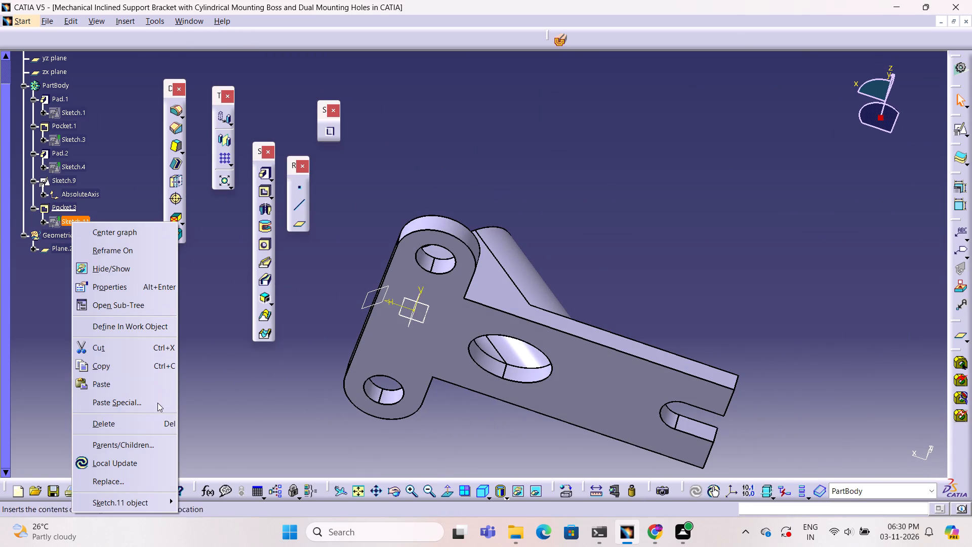
click(161, 421)
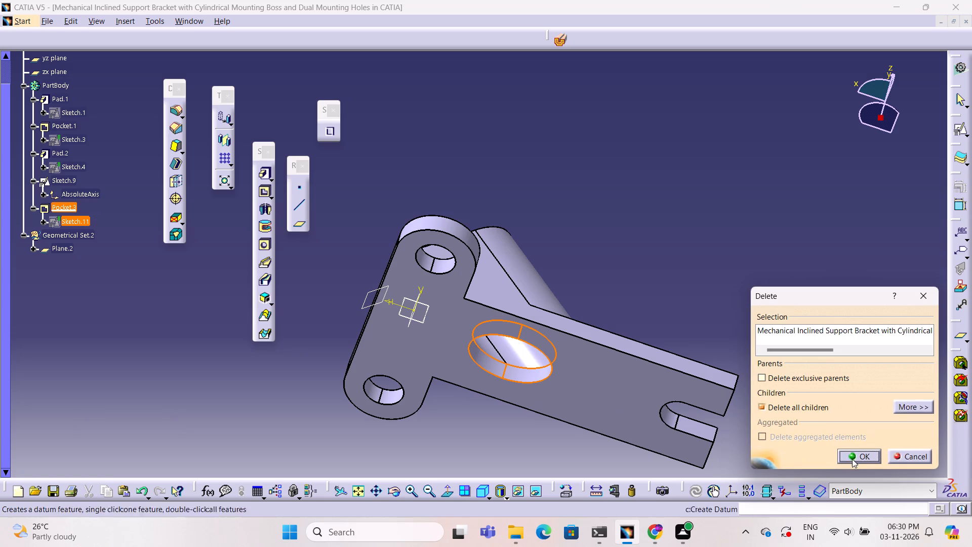
click(852, 459)
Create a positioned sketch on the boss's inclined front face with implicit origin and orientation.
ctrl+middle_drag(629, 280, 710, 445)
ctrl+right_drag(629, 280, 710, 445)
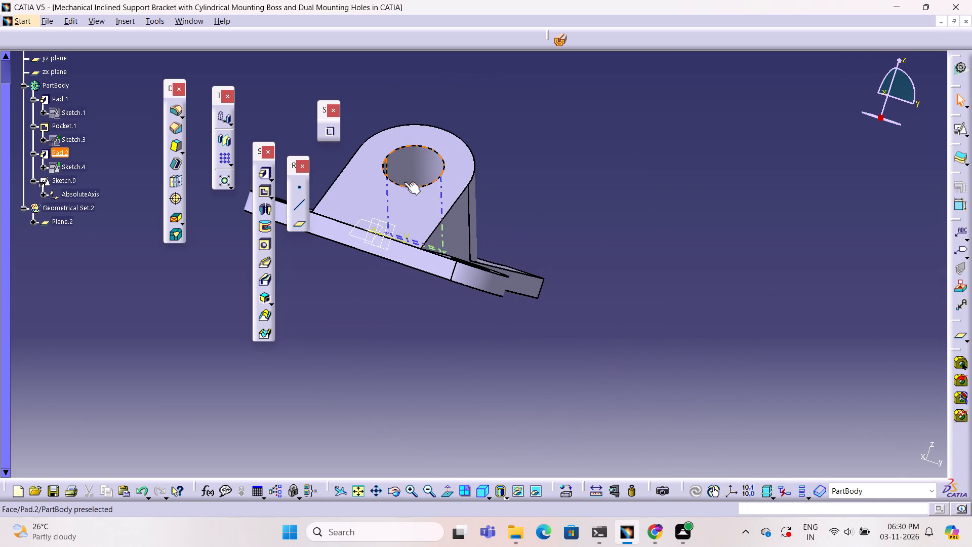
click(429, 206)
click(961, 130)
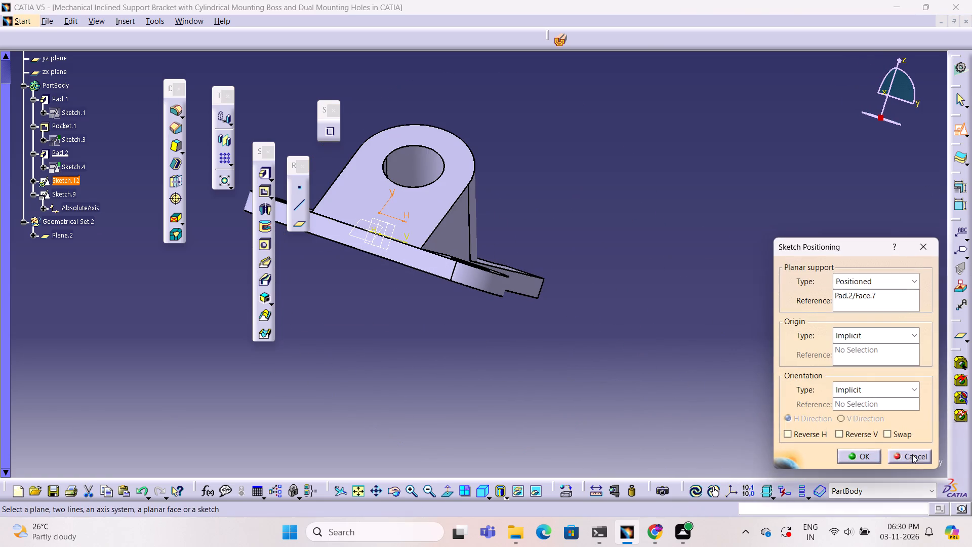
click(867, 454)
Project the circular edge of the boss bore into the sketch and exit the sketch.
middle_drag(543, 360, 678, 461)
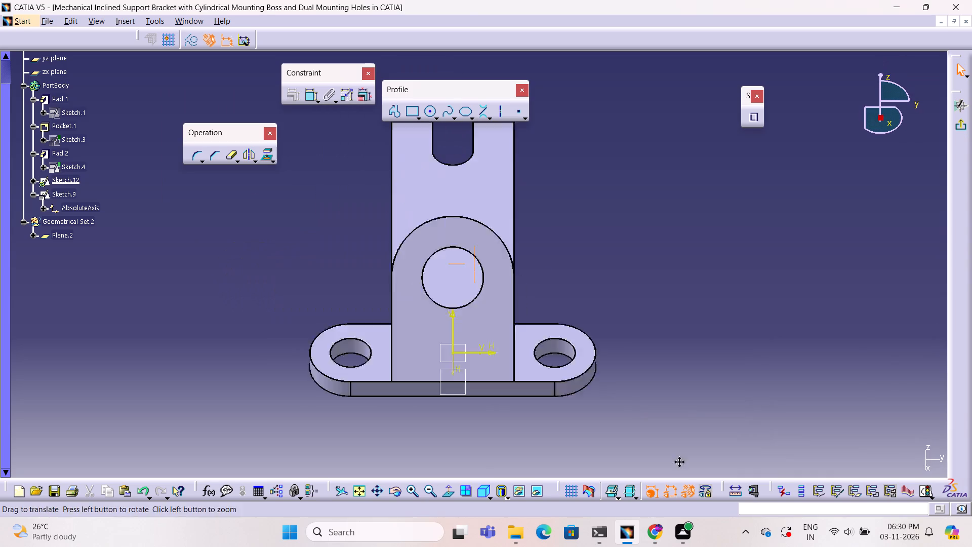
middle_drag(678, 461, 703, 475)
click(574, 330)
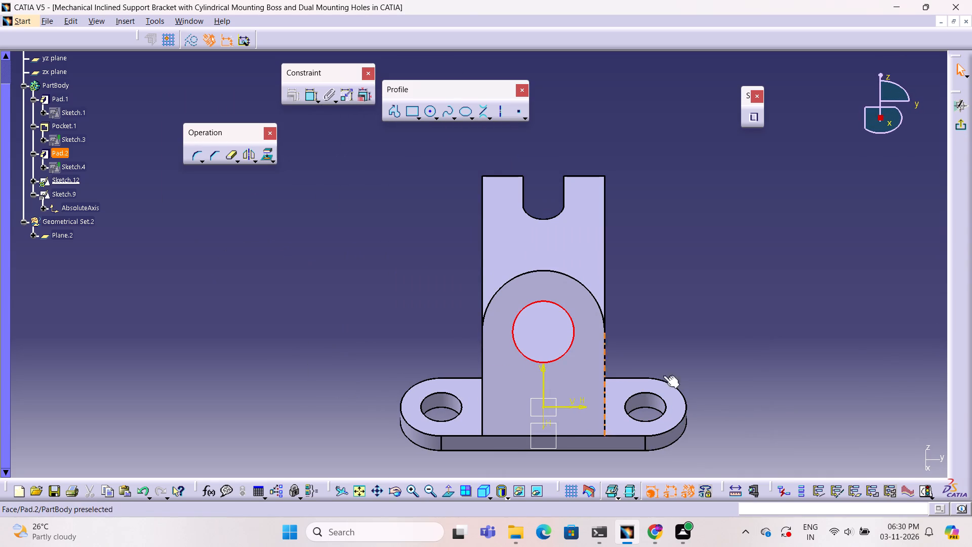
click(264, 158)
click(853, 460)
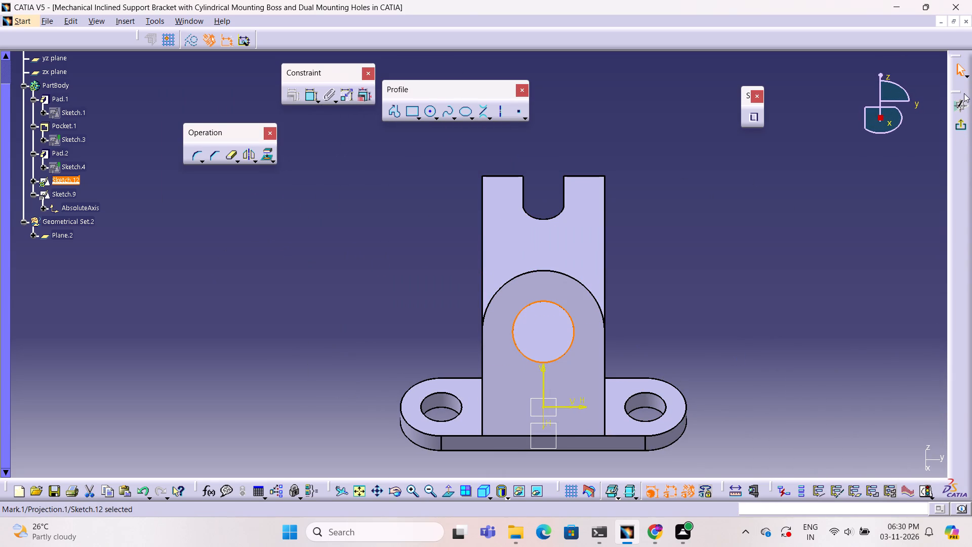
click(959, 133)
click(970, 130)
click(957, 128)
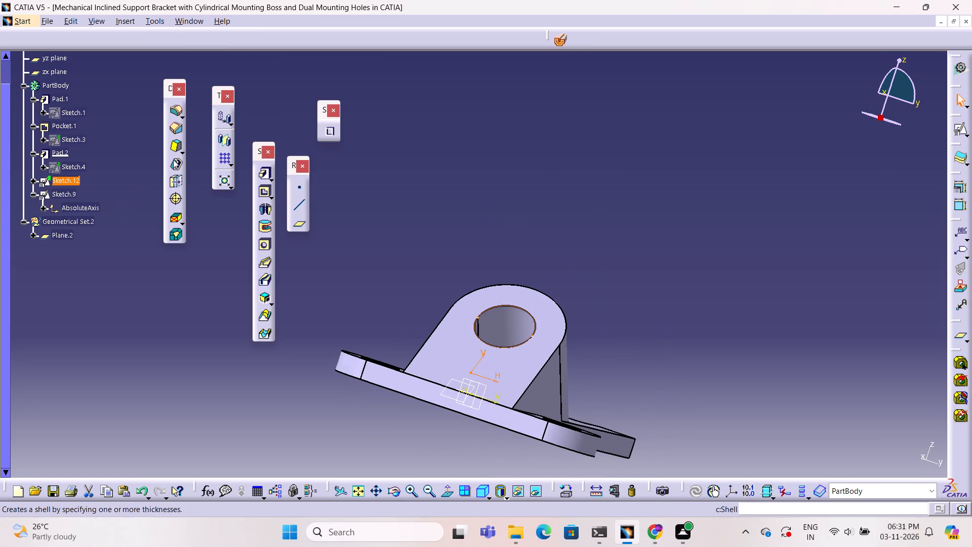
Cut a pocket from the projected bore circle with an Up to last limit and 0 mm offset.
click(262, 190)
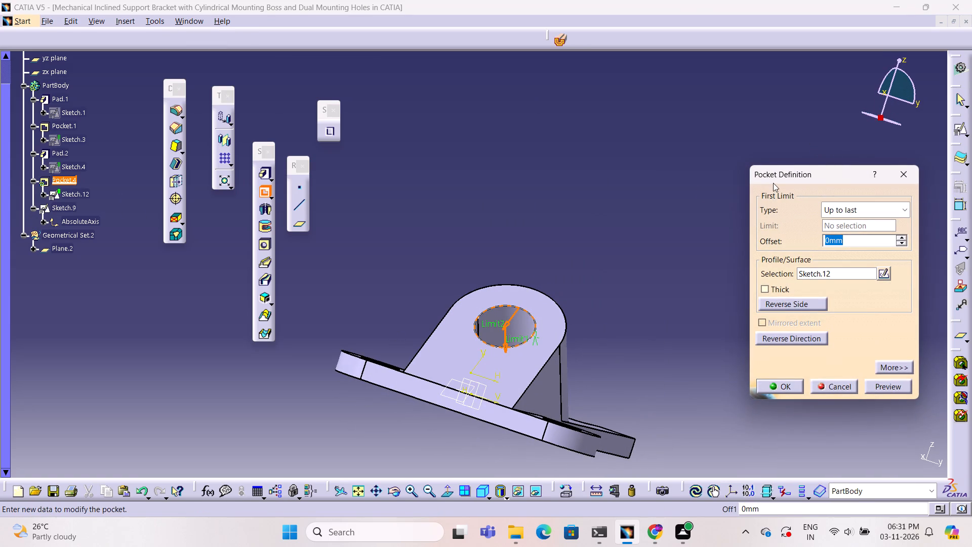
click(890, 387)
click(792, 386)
Examine the arm's underside to check how the bore pocket passes through it.
middle_drag(718, 365, 552, 127)
ctrl+right_drag(718, 365, 552, 127)
ctrl+right_click(552, 127)
ctrl+middle_drag(724, 369, 693, 372)
ctrl+right_drag(724, 370, 693, 372)
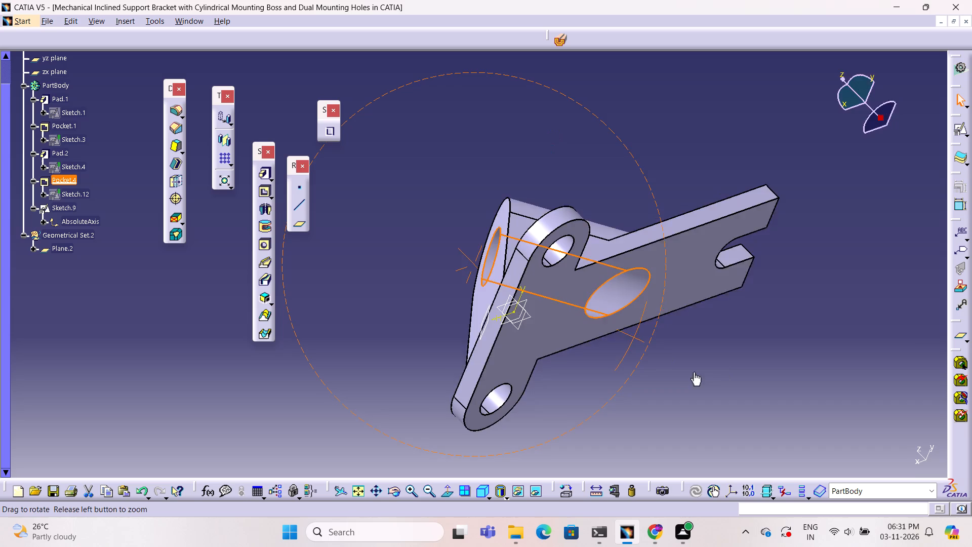
ctrl+right_drag(693, 372, 636, 320)
ctrl+middle_drag(693, 372, 636, 320)
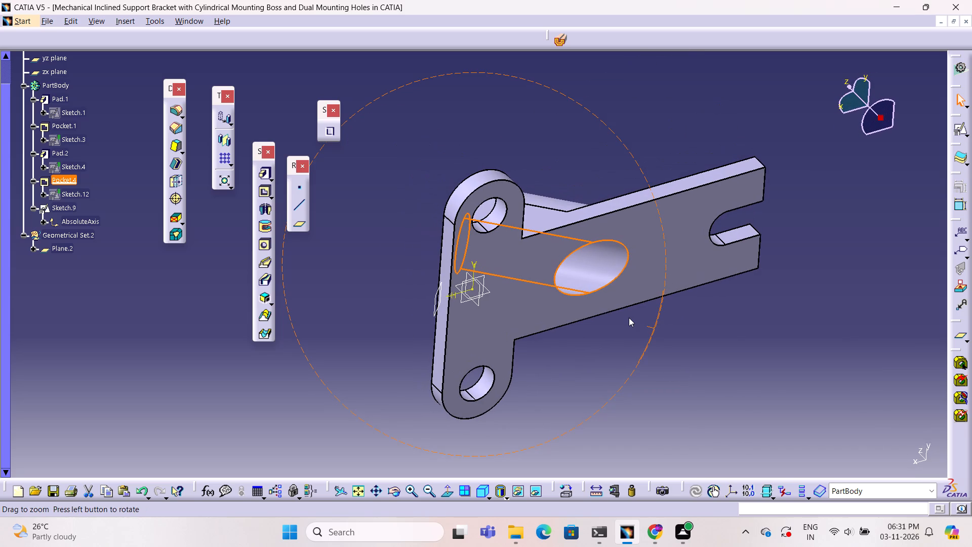
click(812, 345)
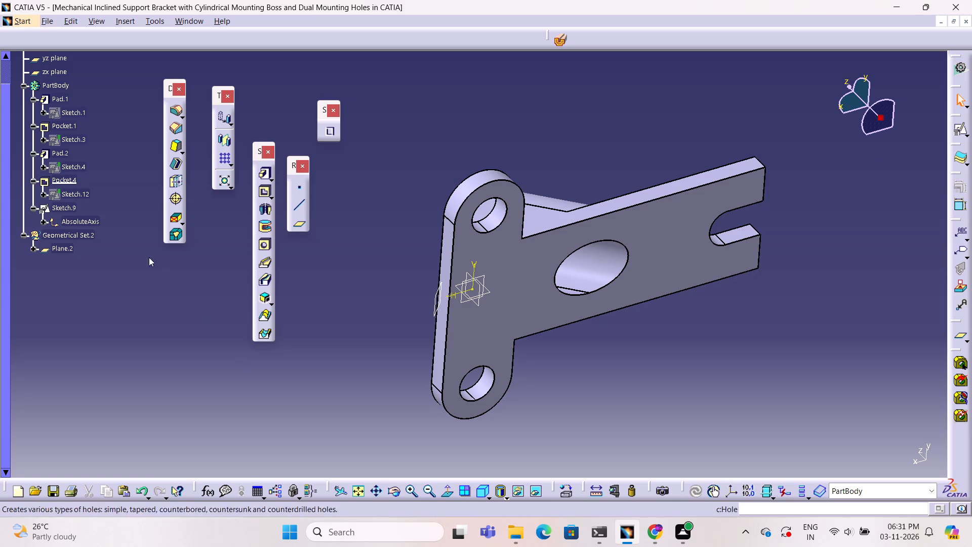
Inspect the projected circle in Pocket.4's Sketch.12, and return to the 3D part.
click(72, 207)
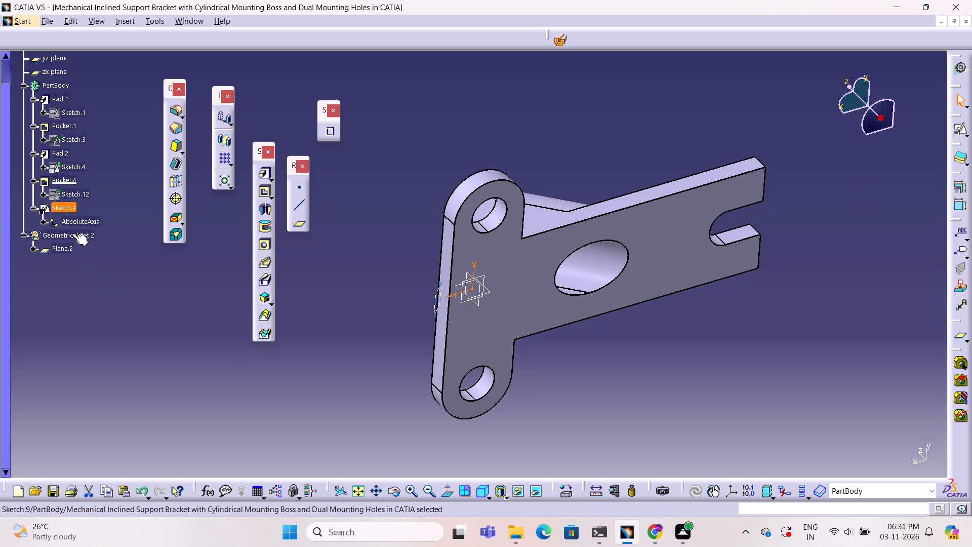
click(76, 191)
double_click(76, 191)
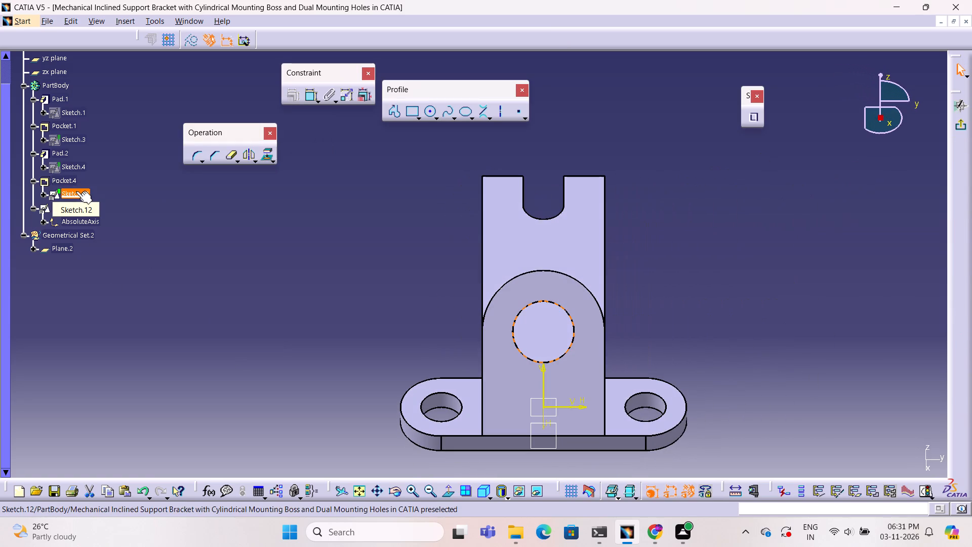
right_click(76, 191)
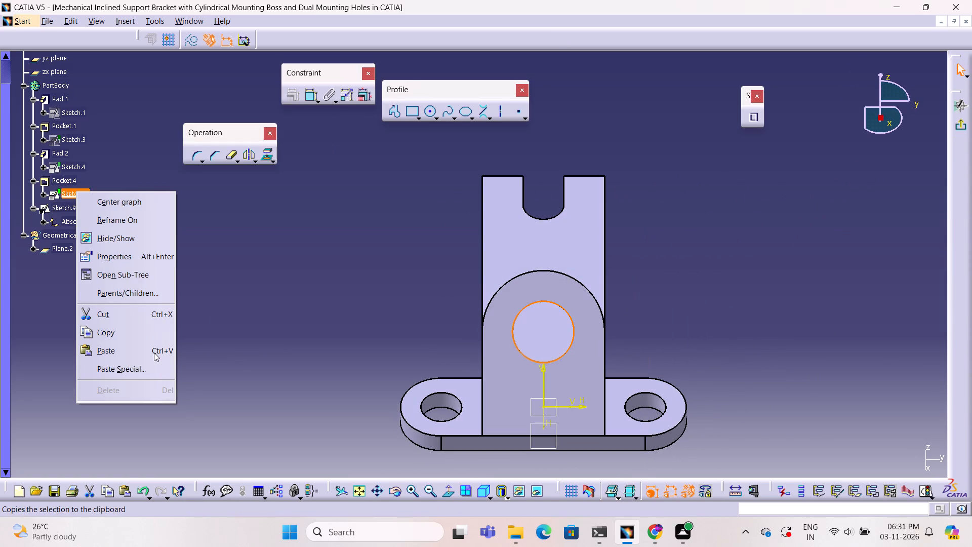
drag(235, 308, 242, 309)
click(967, 121)
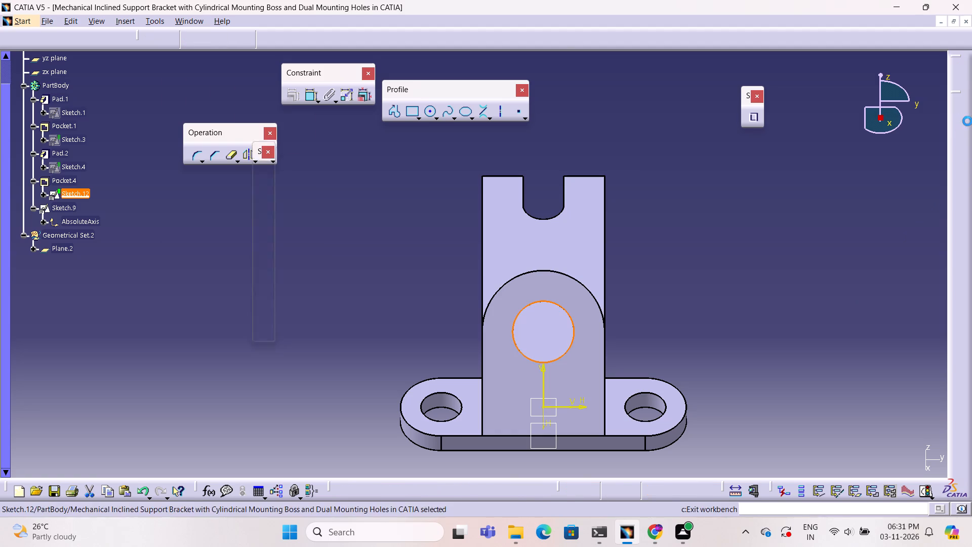
ctrl+middle_drag(579, 371, 517, 499)
ctrl+right_drag(577, 380, 517, 499)
ctrl+scroll(484, 448, down, 1)
click(76, 179)
double_click(76, 179)
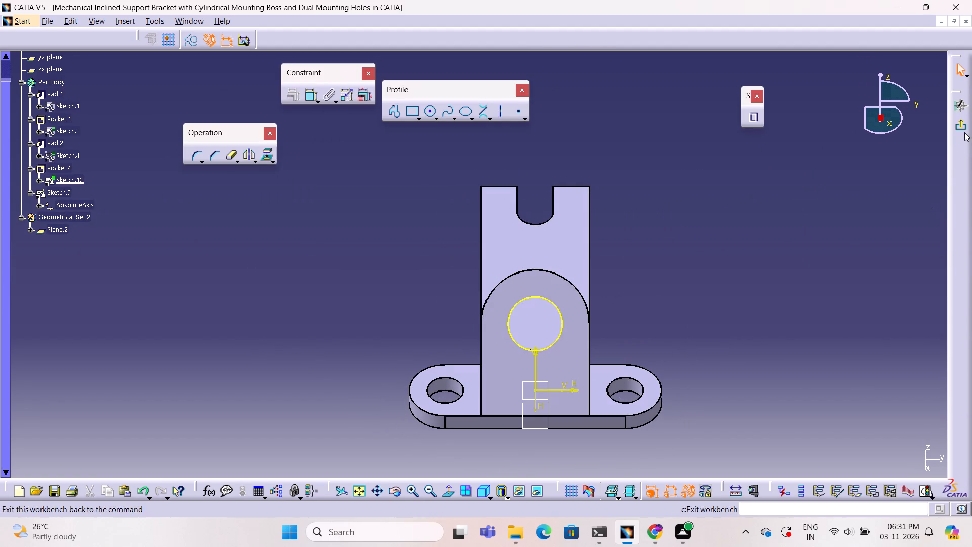
click(959, 126)
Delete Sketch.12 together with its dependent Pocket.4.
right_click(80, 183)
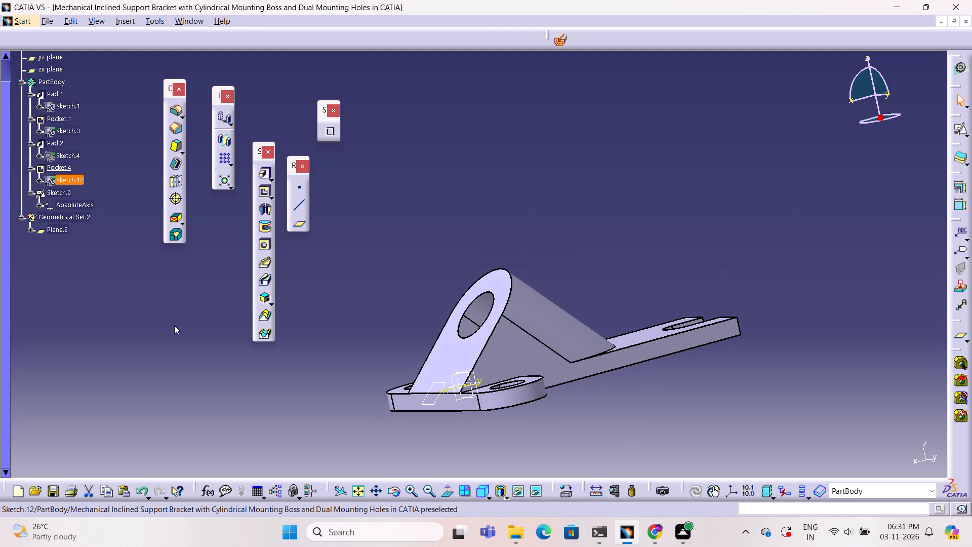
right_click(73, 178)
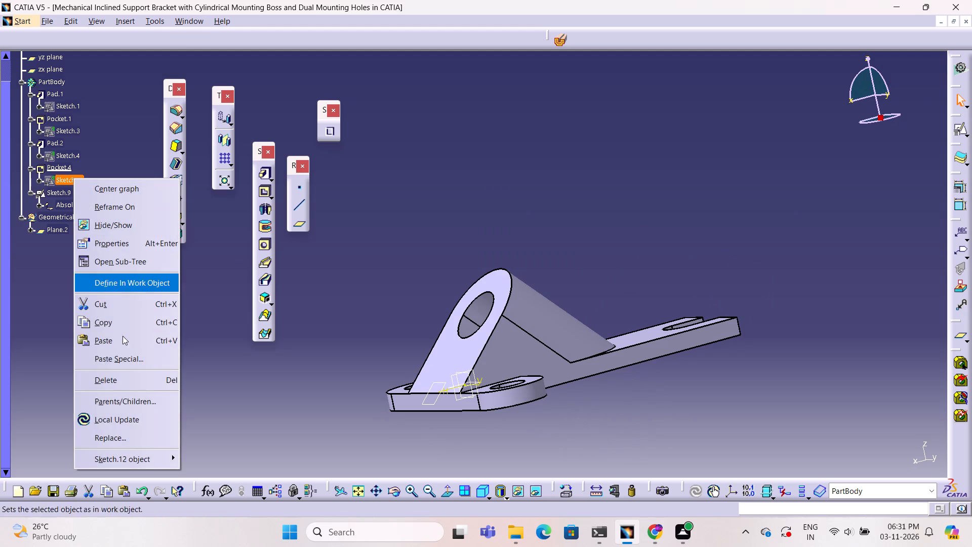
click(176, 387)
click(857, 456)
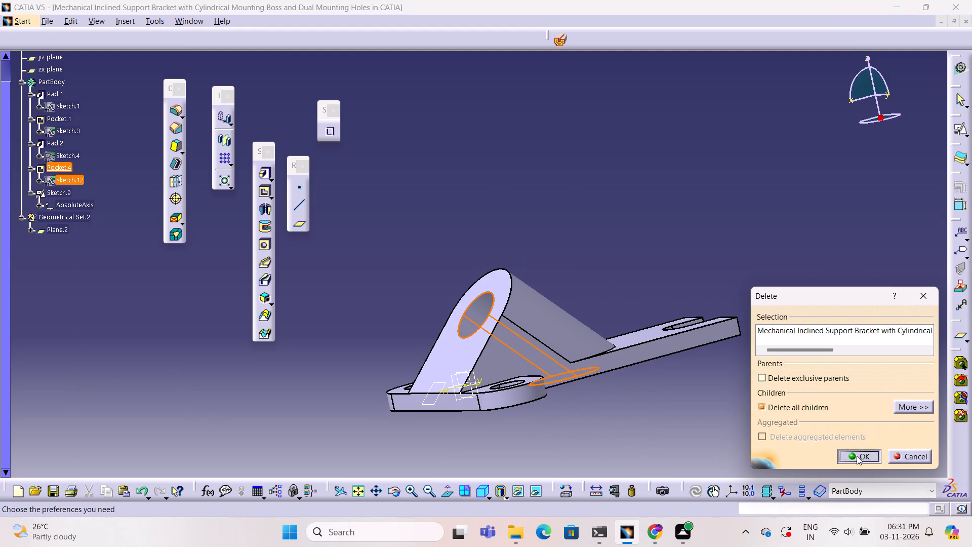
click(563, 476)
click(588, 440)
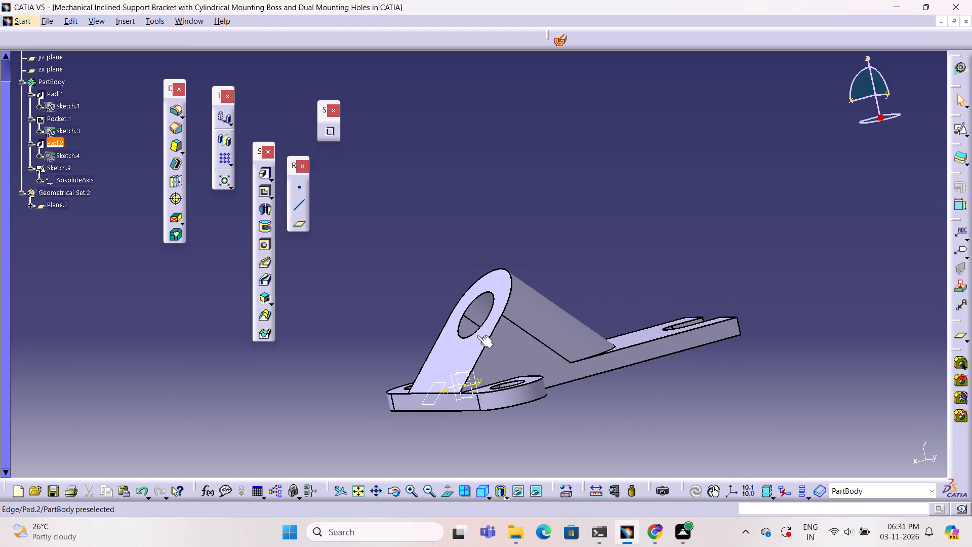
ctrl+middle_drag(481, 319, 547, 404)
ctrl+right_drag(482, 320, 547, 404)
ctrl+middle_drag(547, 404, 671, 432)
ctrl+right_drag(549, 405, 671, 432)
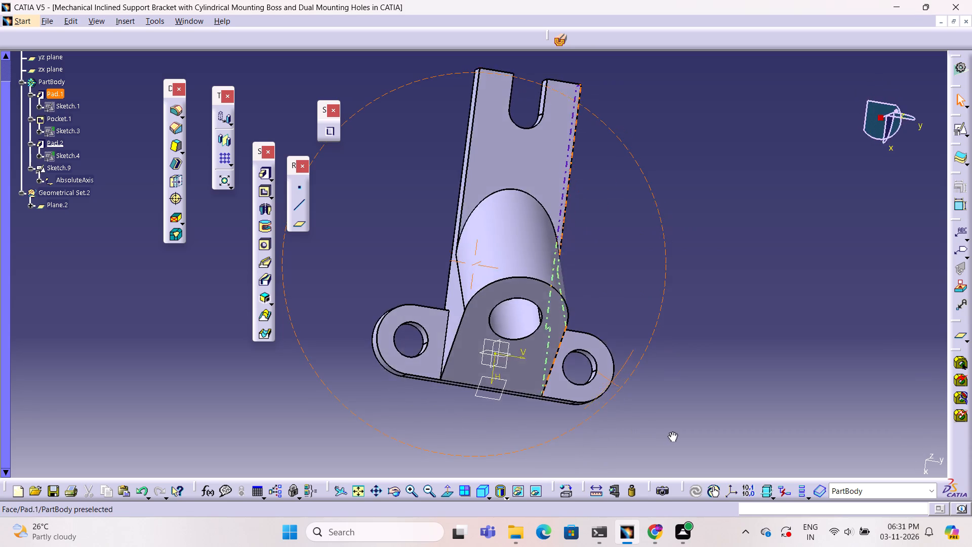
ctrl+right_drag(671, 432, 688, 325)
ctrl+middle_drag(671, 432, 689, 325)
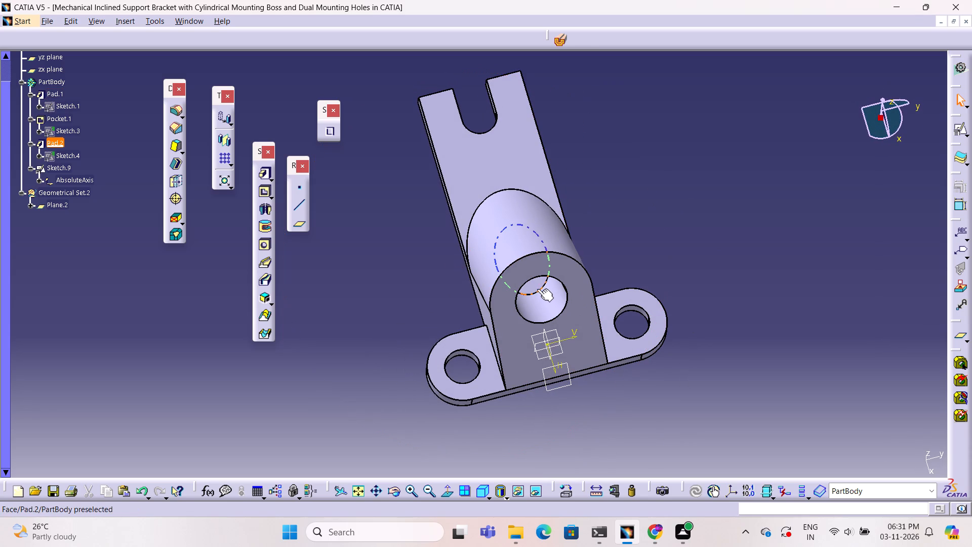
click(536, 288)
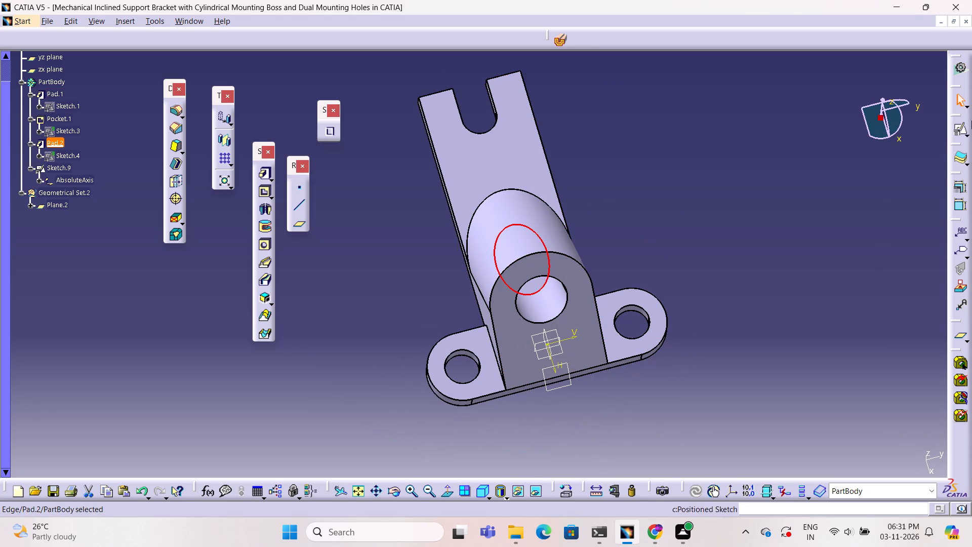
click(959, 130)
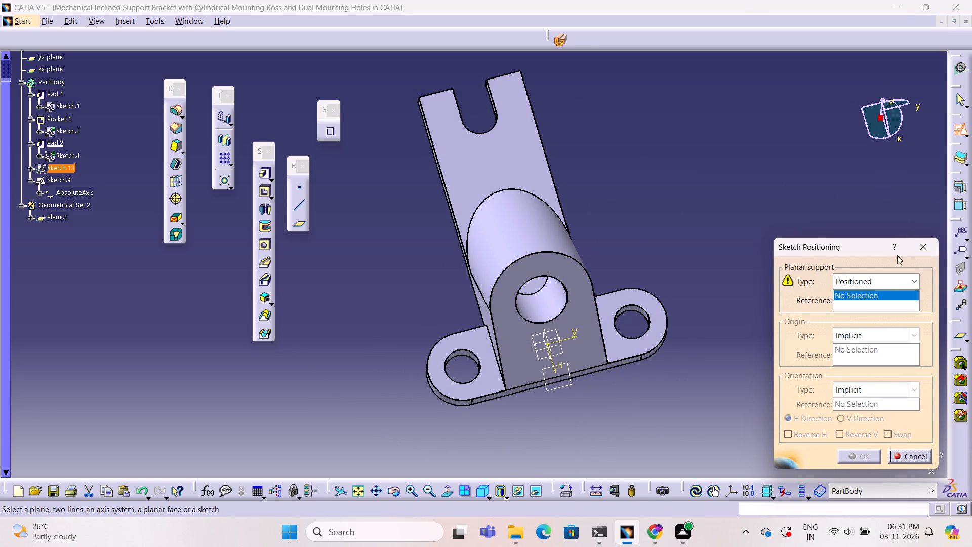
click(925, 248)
Create a positioned sketch on the slotted arm's upper face inside the boss bore, with Reverse H and Swap enabled.
ctrl+middle_drag(655, 275, 639, 162)
ctrl+right_drag(655, 275, 639, 162)
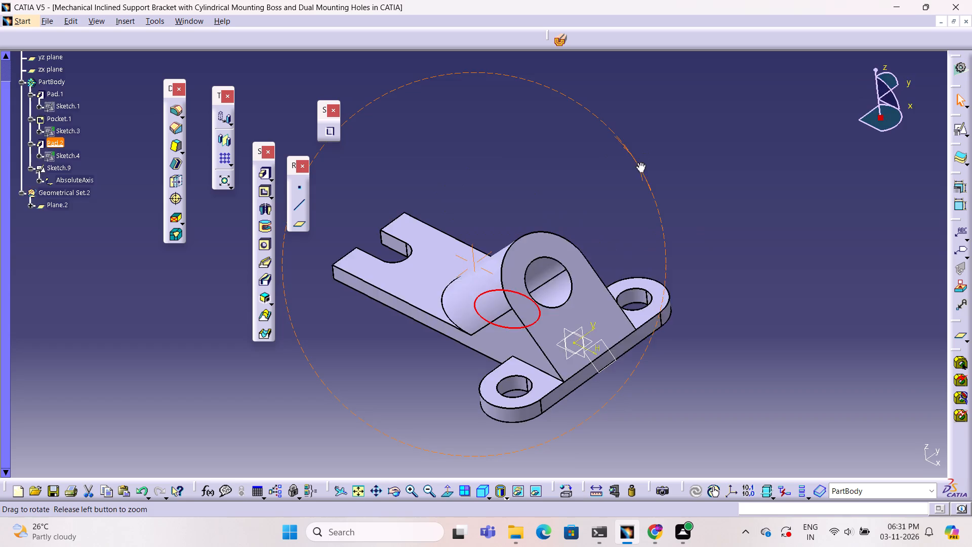
ctrl+right_drag(639, 162, 615, 208)
ctrl+middle_drag(639, 162, 615, 208)
ctrl+scroll(636, 168, down, 1)
ctrl+right_click(615, 208)
click(704, 167)
key(Escape)
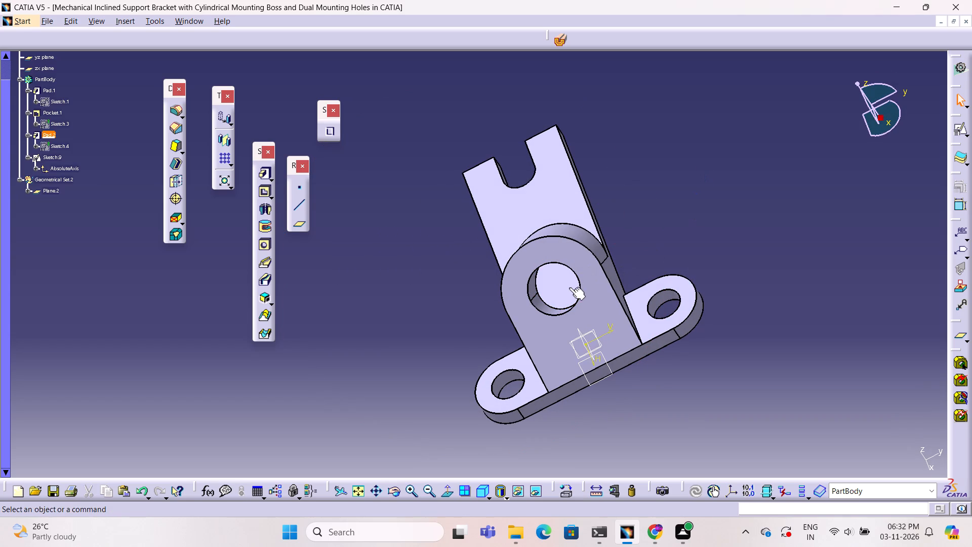
click(566, 289)
click(958, 130)
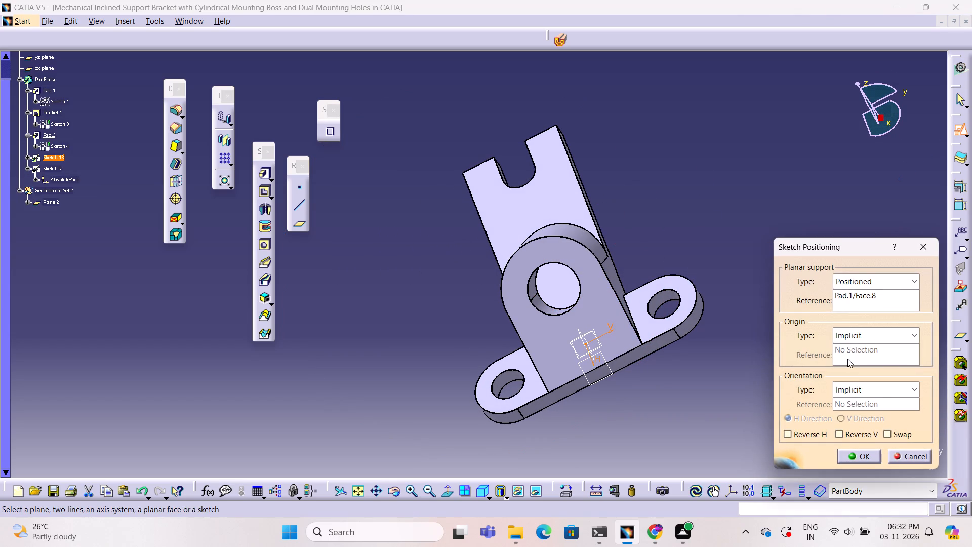
click(832, 434)
click(883, 436)
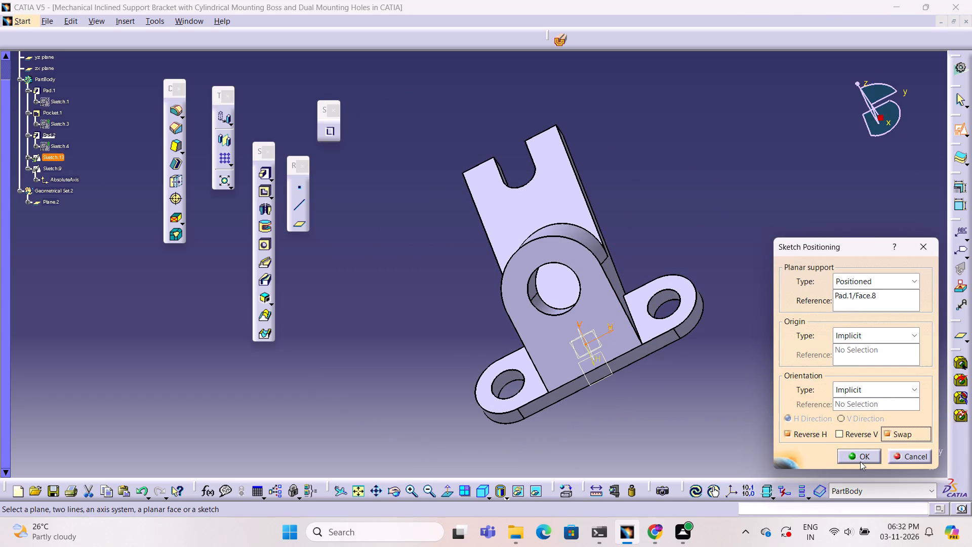
click(860, 460)
Project the arm face enclosed by the boss bore into the sketch, and return to the 3D part.
ctrl+middle_drag(554, 298, 561, 192)
ctrl+right_drag(554, 298, 561, 192)
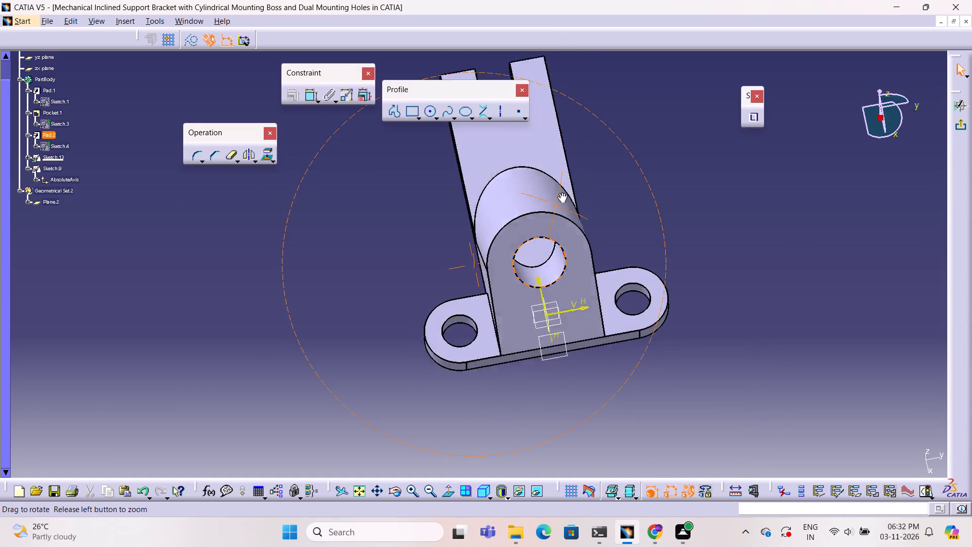
ctrl+right_drag(561, 192, 567, 169)
ctrl+middle_drag(561, 192, 567, 169)
click(543, 250)
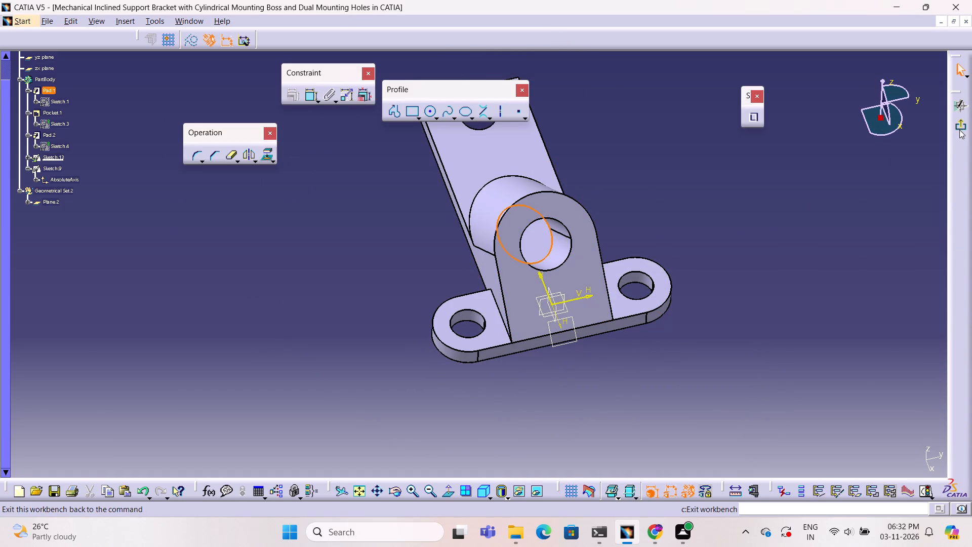
click(267, 155)
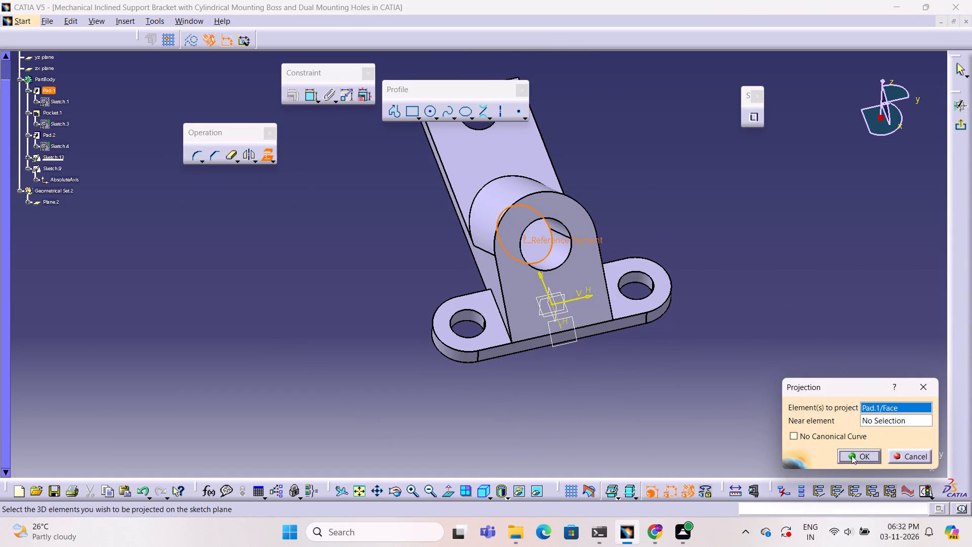
click(858, 457)
click(961, 131)
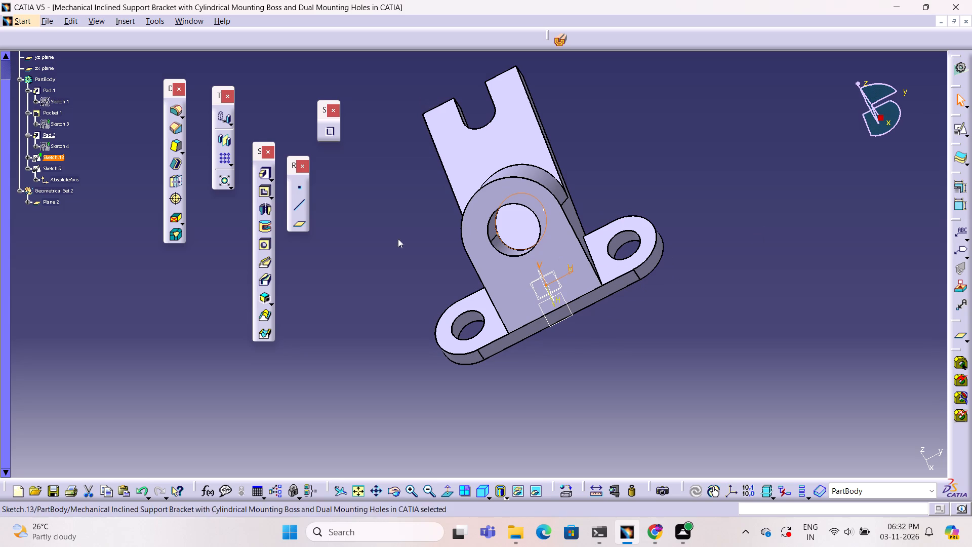
Cut a pocket through the slotted arm from the projected bore outline with an Up to last limit and 0 mm offset.
click(264, 195)
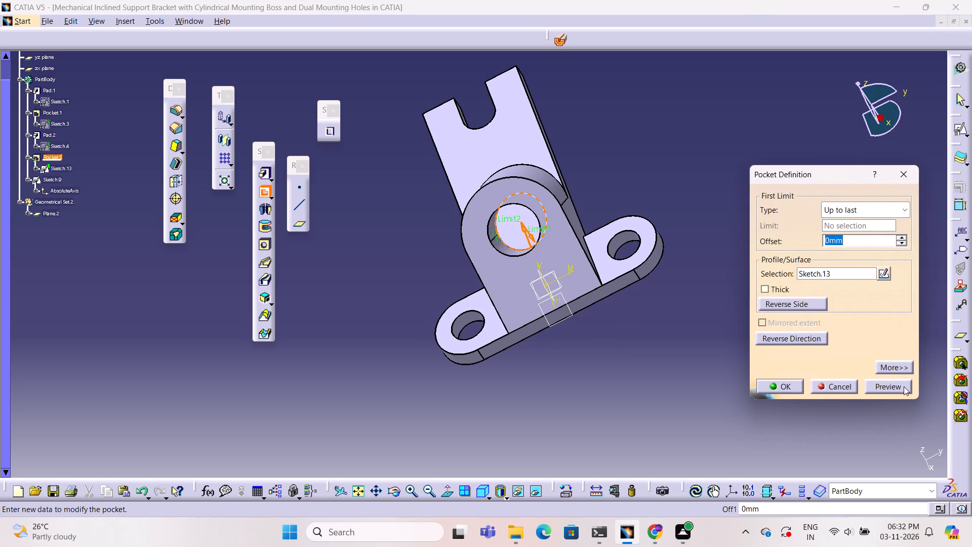
click(904, 386)
click(782, 387)
click(683, 379)
Examine the bracket from its underside, side and front to check how the bore passes through the slotted arm.
ctrl+middle_drag(691, 375, 451, 112)
ctrl+right_drag(691, 375, 451, 112)
ctrl+scroll(691, 375, down, 1)
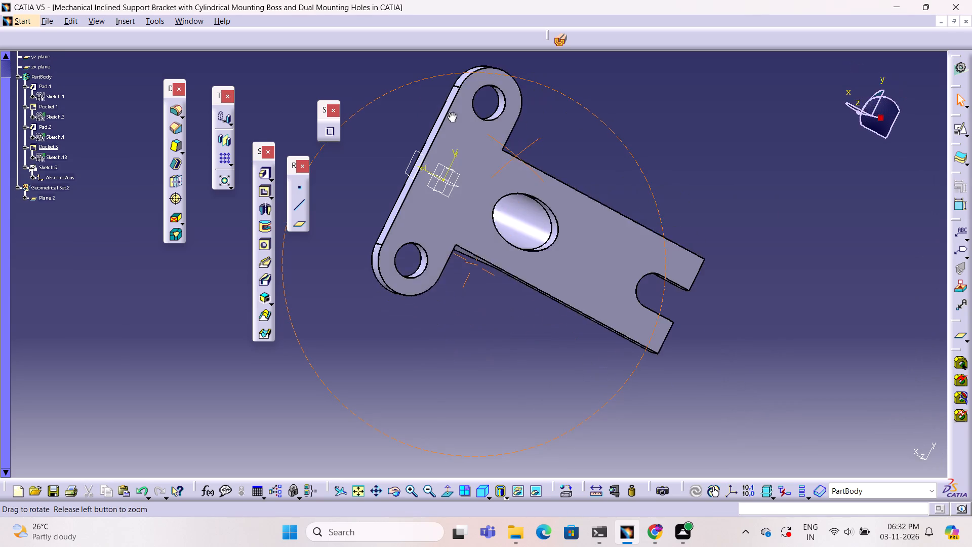
ctrl+middle_drag(451, 112, 461, 338)
ctrl+right_drag(451, 112, 461, 338)
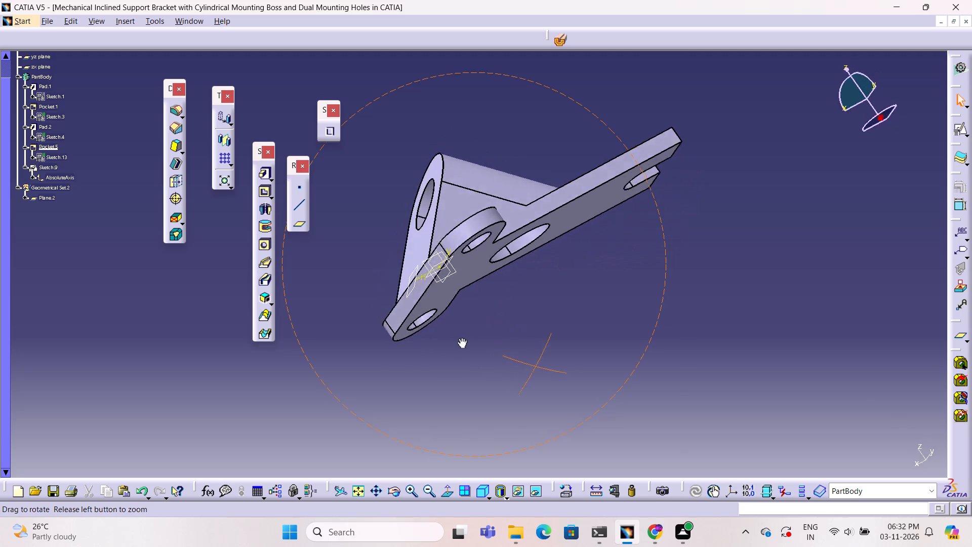
ctrl+middle_drag(461, 338, 543, 438)
ctrl+right_drag(461, 338, 543, 438)
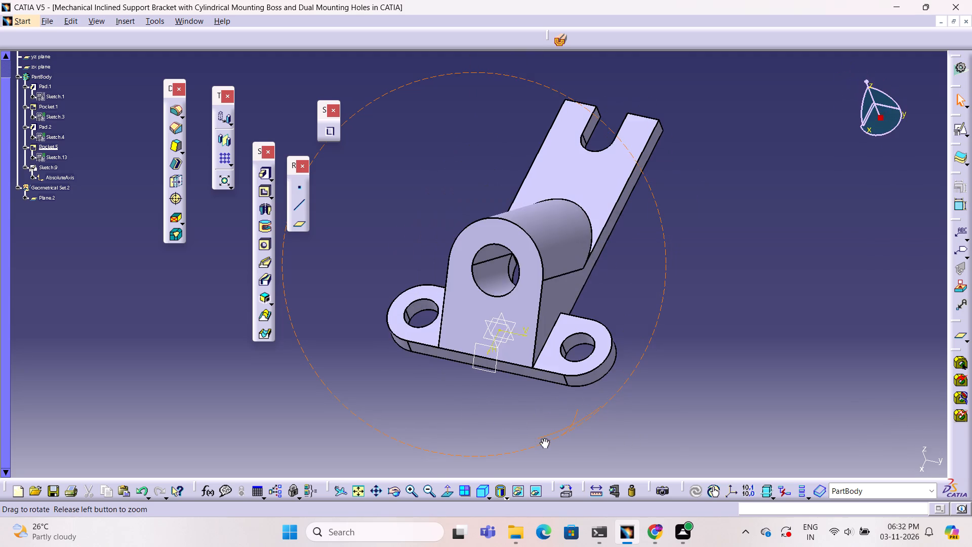
ctrl+right_drag(543, 438, 544, 432)
ctrl+middle_drag(543, 438, 548, 423)
ctrl+right_click(547, 426)
ctrl+right_drag(553, 418, 557, 412)
ctrl+middle_click(553, 418)
click(763, 312)
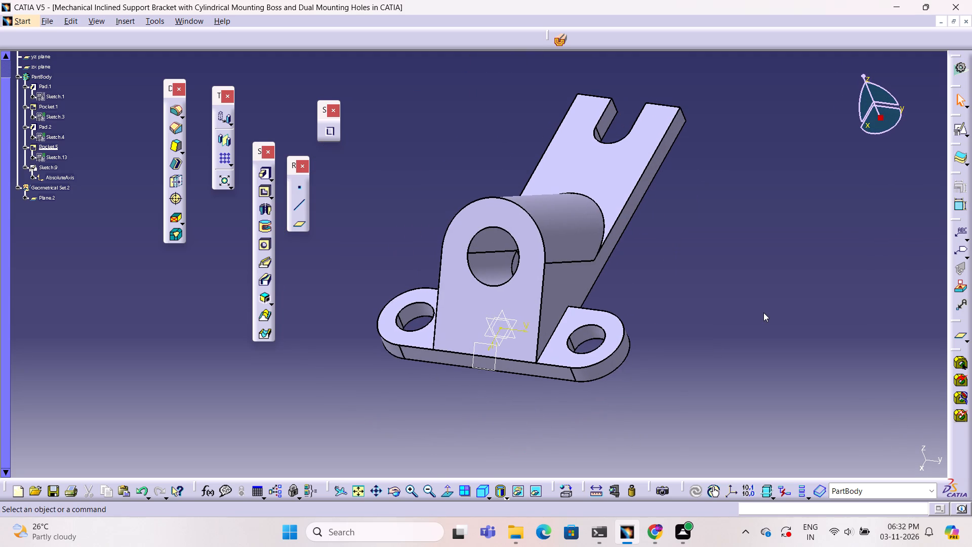
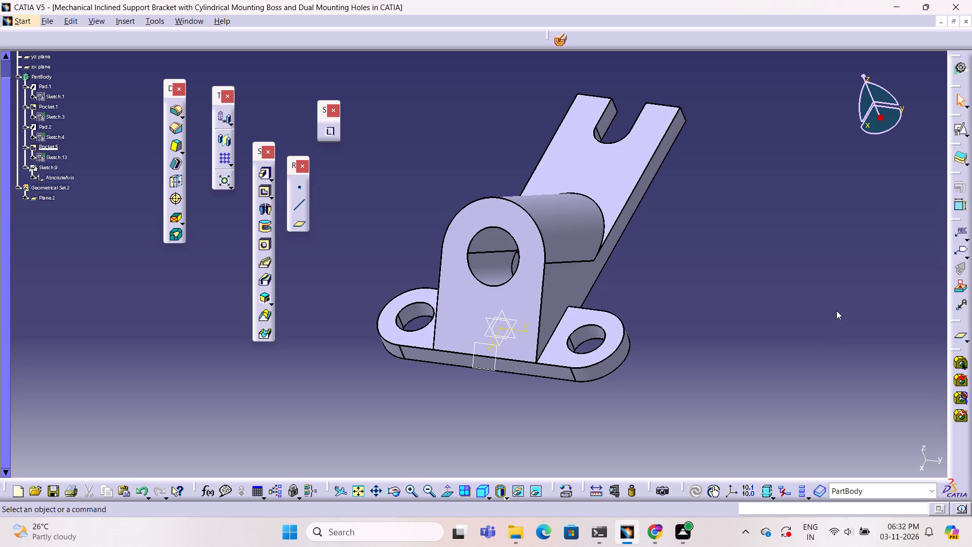
Examine the bracket from the front and side, around the bored boss, the mounting ears and the slotted arm's upper face.
click(826, 325)
right_click(826, 325)
middle_drag(826, 325, 811, 343)
right_click(826, 325)
right_drag(826, 325, 738, 360)
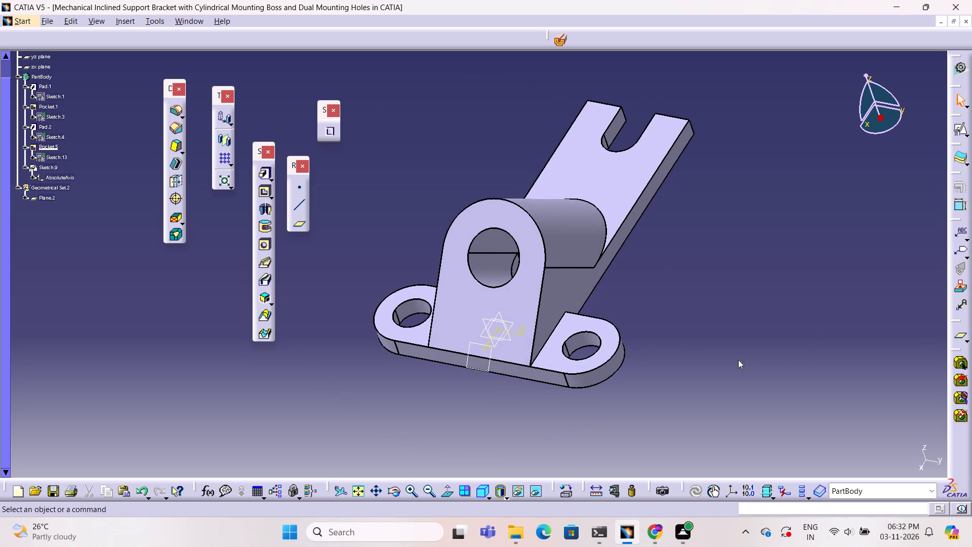
right_drag(738, 360, 725, 351)
middle_drag(796, 290, 673, 353)
right_drag(796, 290, 673, 353)
right_click(673, 353)
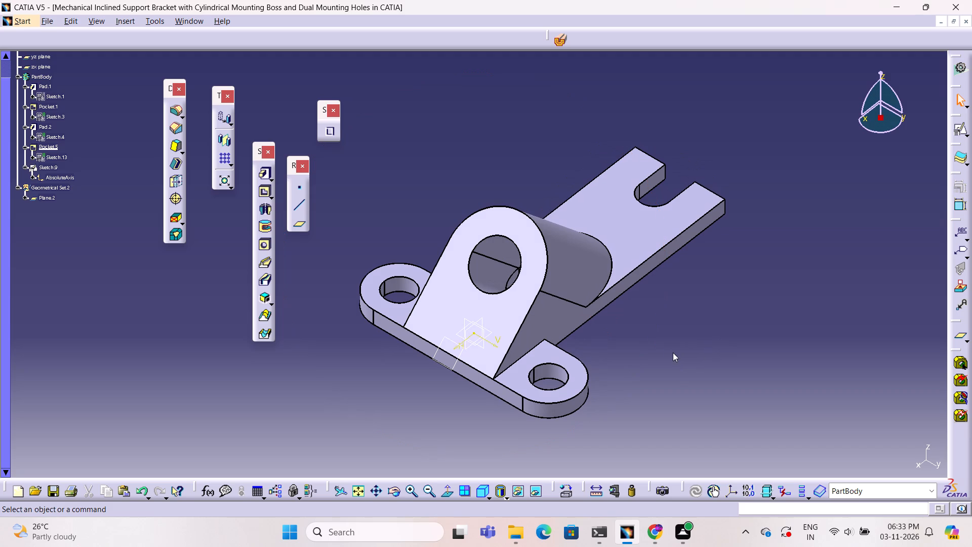
right_click(673, 353)
right_click(673, 353)
middle_drag(686, 329, 587, 337)
right_drag(686, 329, 587, 337)
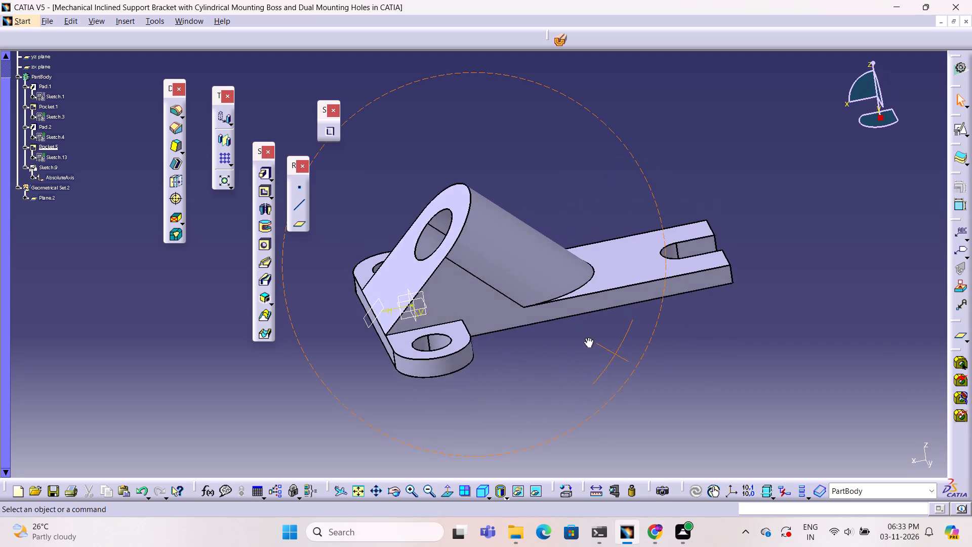
right_drag(587, 337, 624, 372)
middle_drag(587, 337, 624, 372)
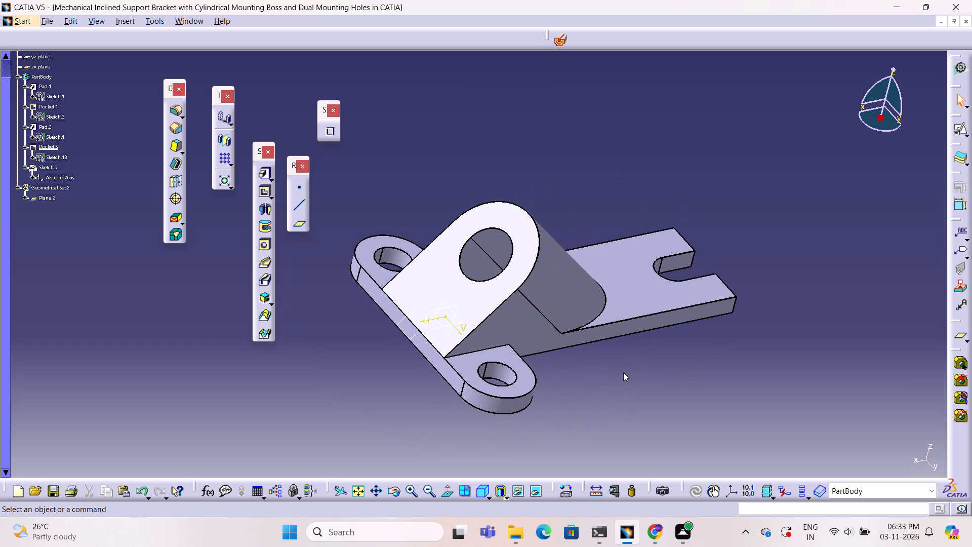
drag(655, 378, 650, 375)
click(609, 268)
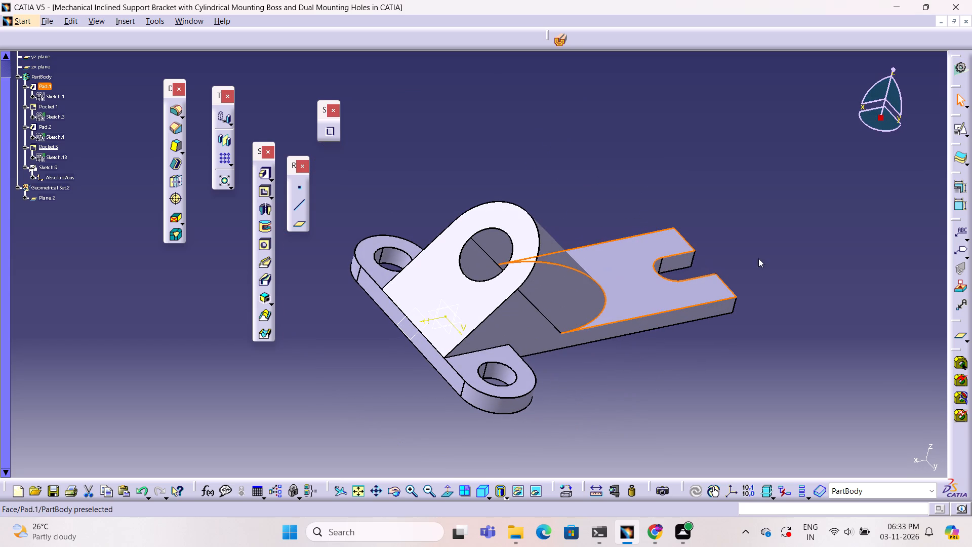
click(793, 422)
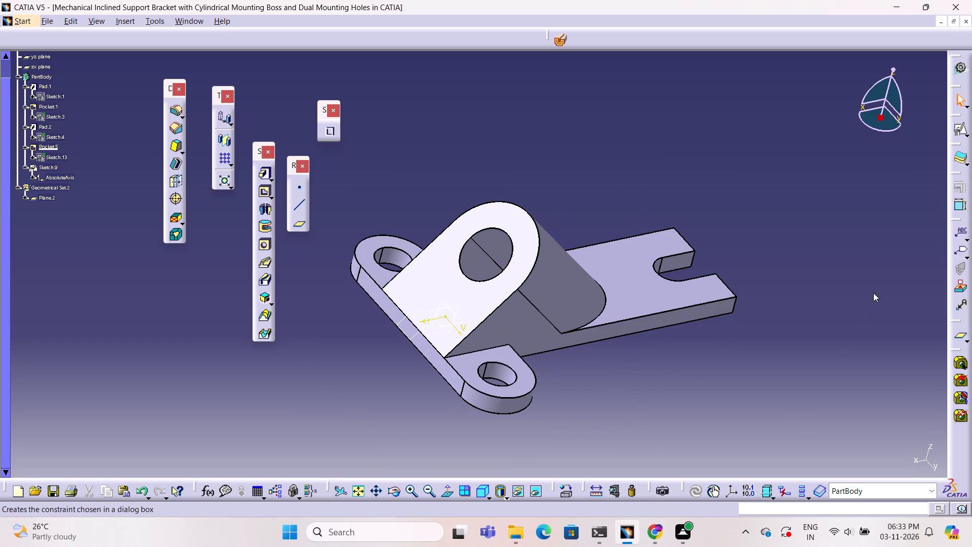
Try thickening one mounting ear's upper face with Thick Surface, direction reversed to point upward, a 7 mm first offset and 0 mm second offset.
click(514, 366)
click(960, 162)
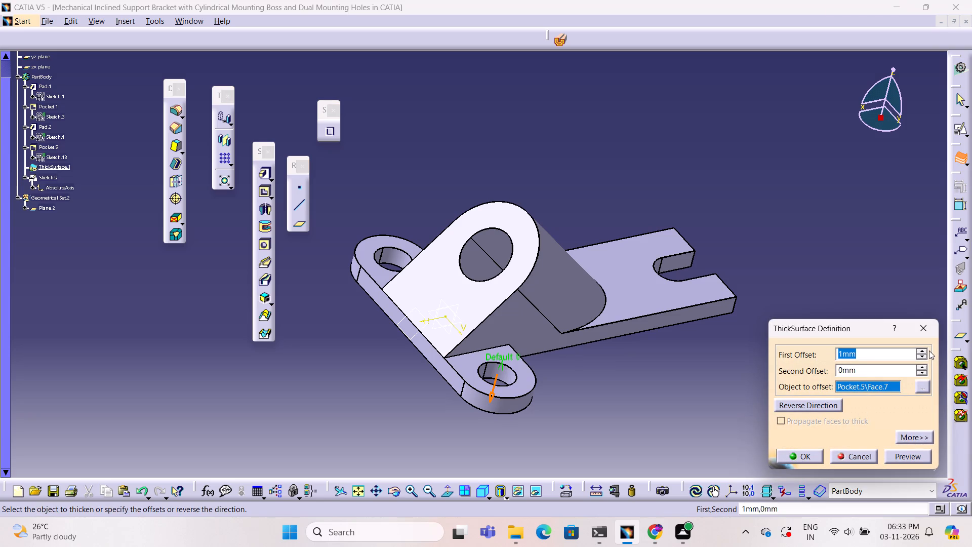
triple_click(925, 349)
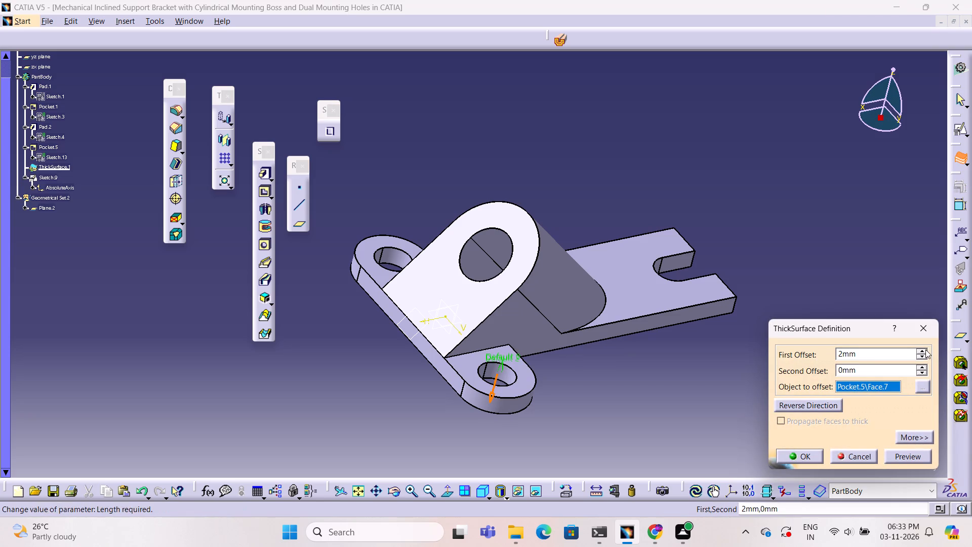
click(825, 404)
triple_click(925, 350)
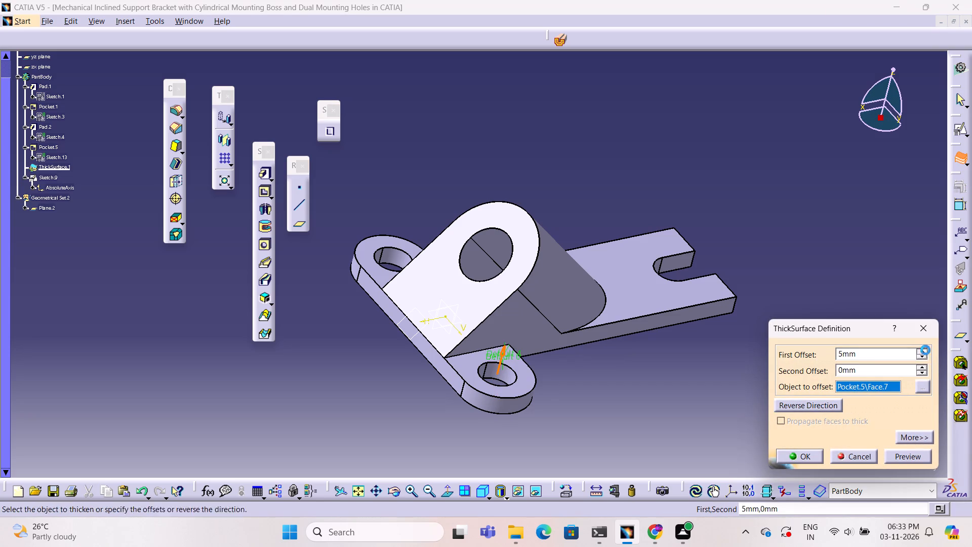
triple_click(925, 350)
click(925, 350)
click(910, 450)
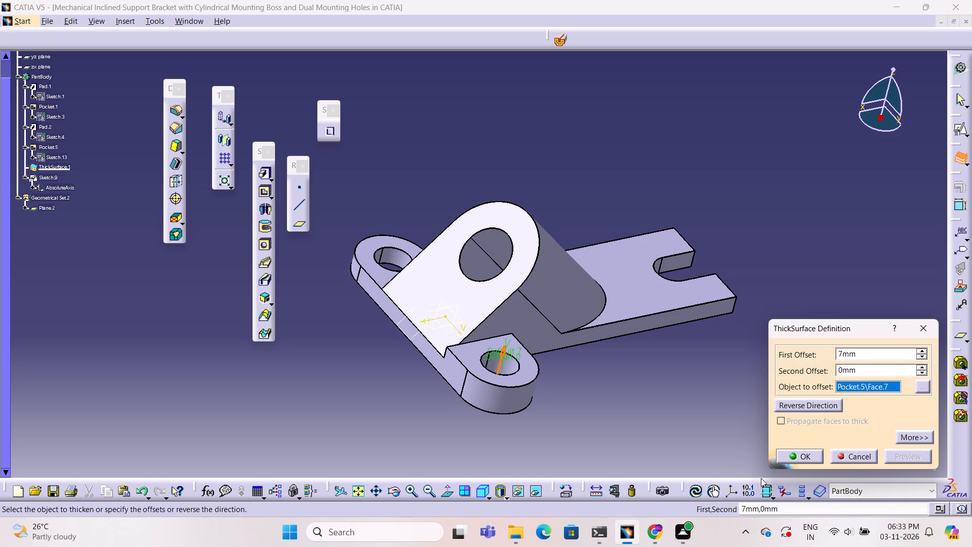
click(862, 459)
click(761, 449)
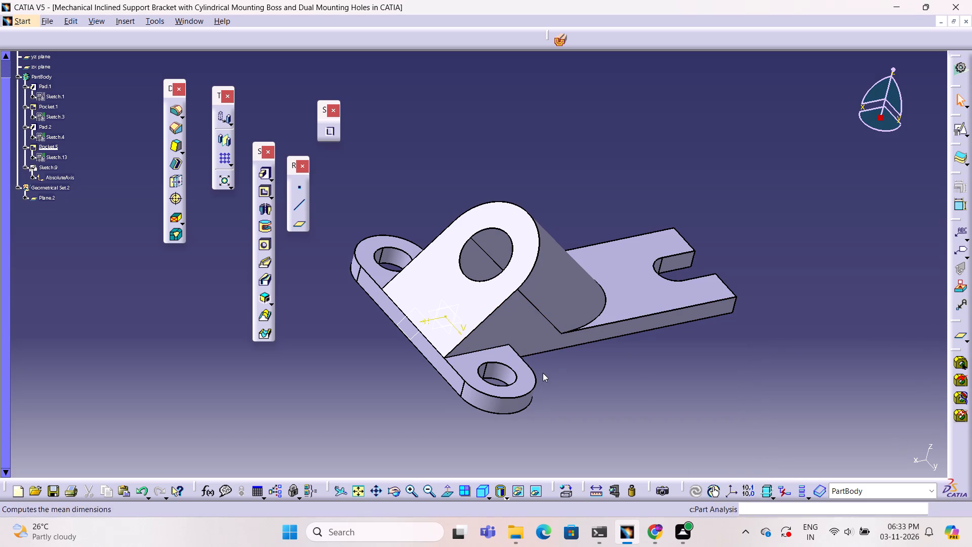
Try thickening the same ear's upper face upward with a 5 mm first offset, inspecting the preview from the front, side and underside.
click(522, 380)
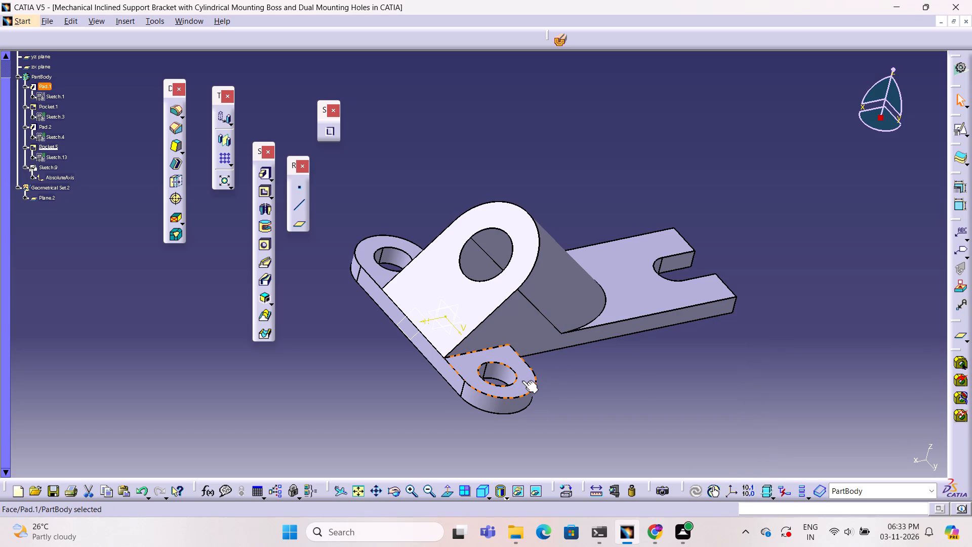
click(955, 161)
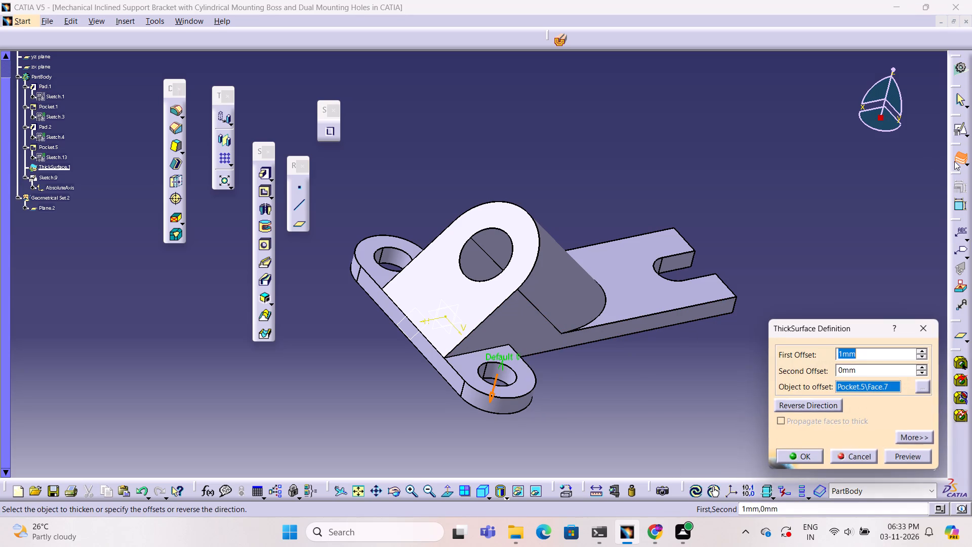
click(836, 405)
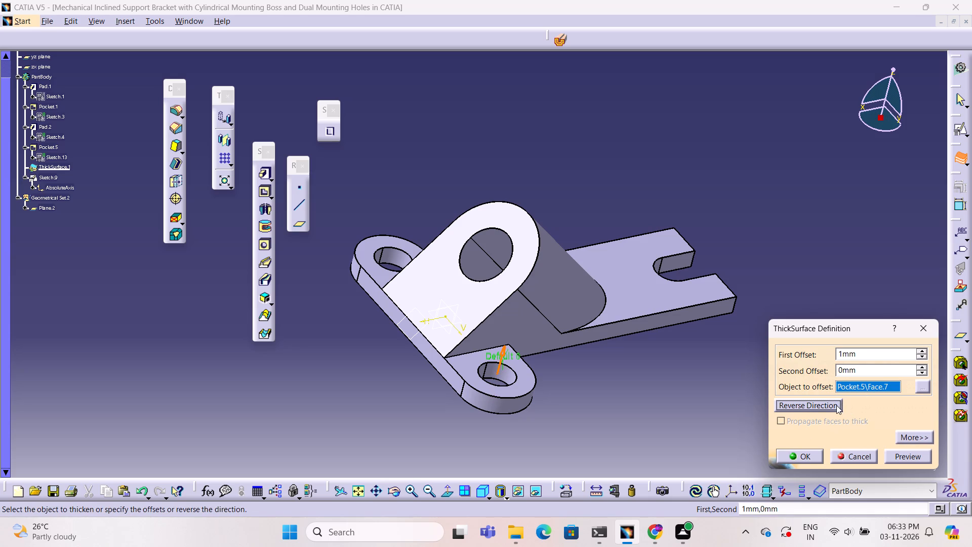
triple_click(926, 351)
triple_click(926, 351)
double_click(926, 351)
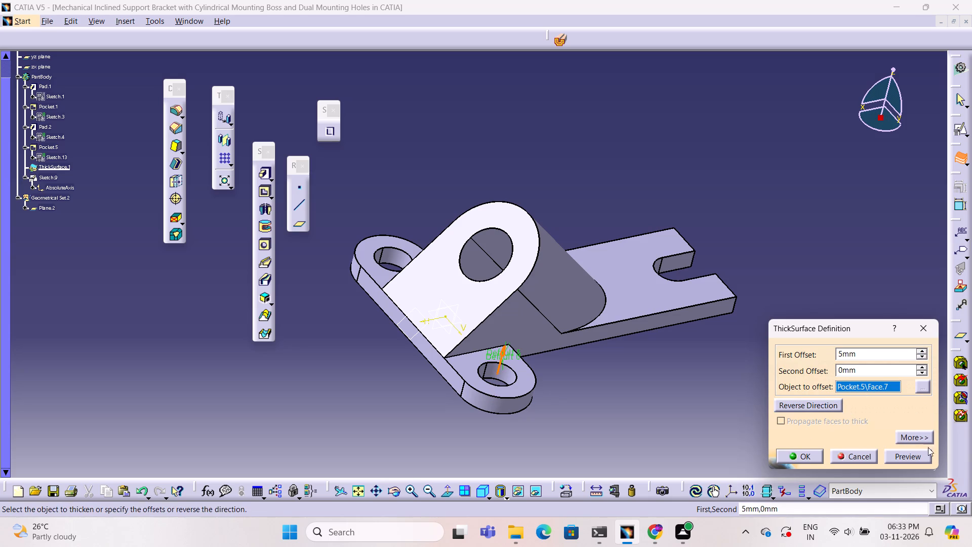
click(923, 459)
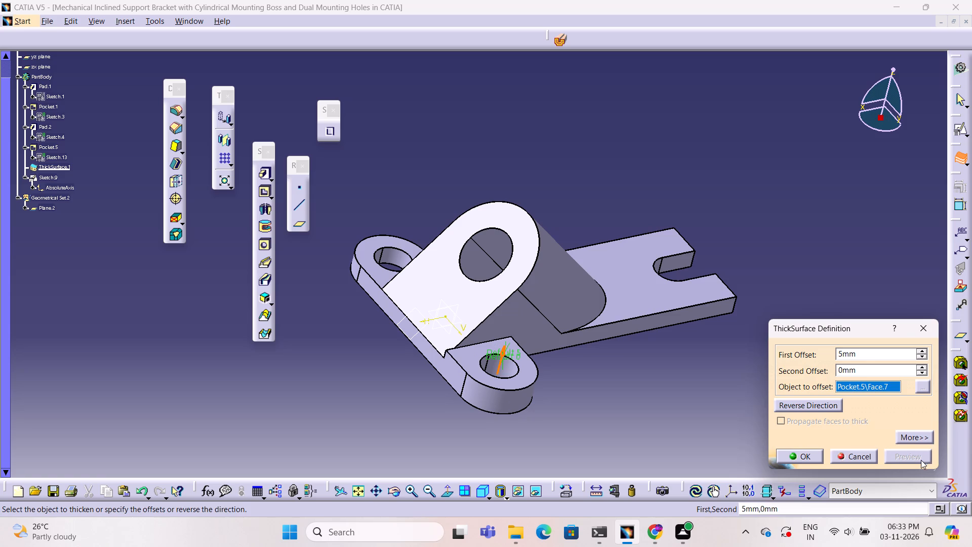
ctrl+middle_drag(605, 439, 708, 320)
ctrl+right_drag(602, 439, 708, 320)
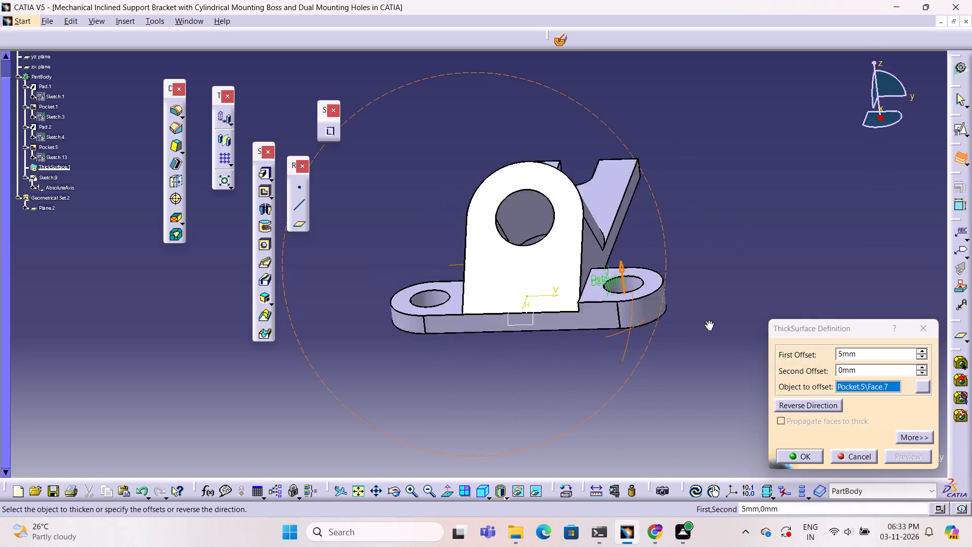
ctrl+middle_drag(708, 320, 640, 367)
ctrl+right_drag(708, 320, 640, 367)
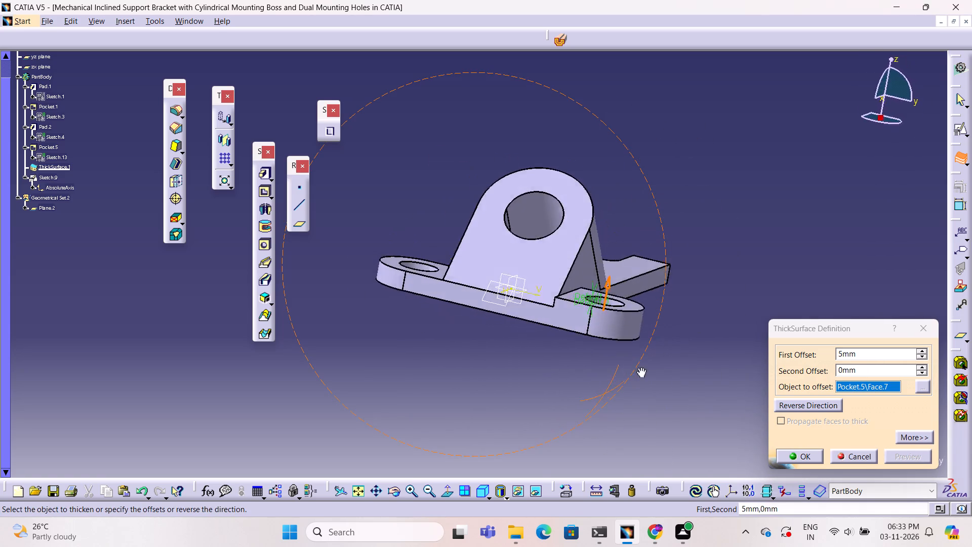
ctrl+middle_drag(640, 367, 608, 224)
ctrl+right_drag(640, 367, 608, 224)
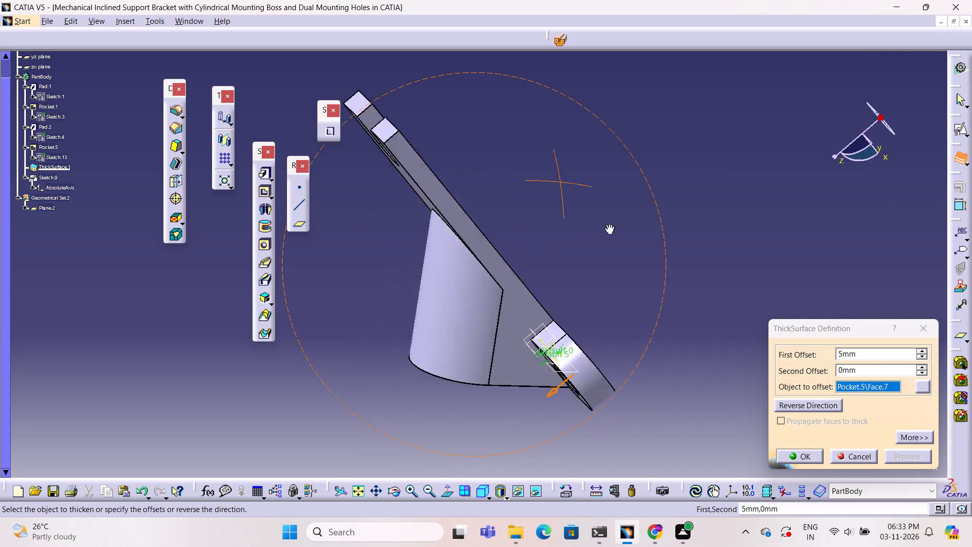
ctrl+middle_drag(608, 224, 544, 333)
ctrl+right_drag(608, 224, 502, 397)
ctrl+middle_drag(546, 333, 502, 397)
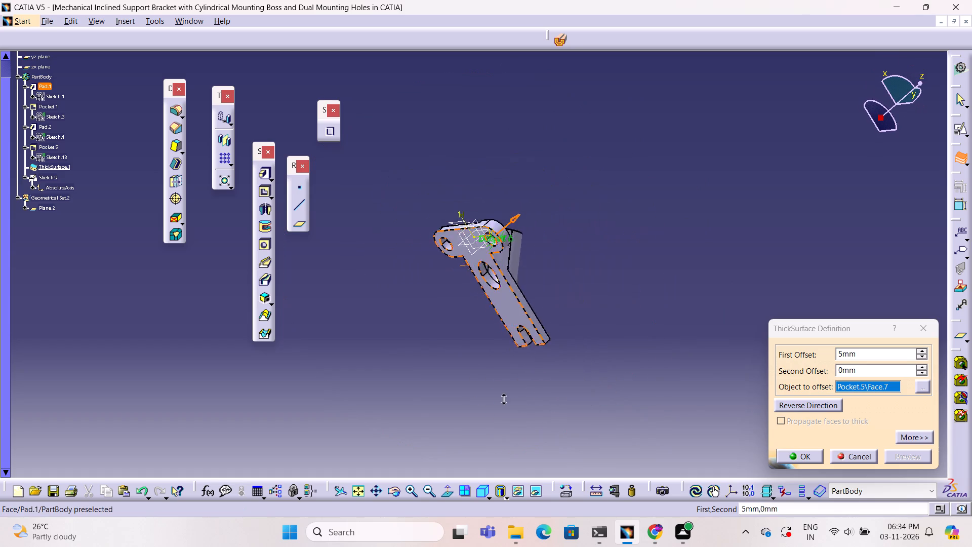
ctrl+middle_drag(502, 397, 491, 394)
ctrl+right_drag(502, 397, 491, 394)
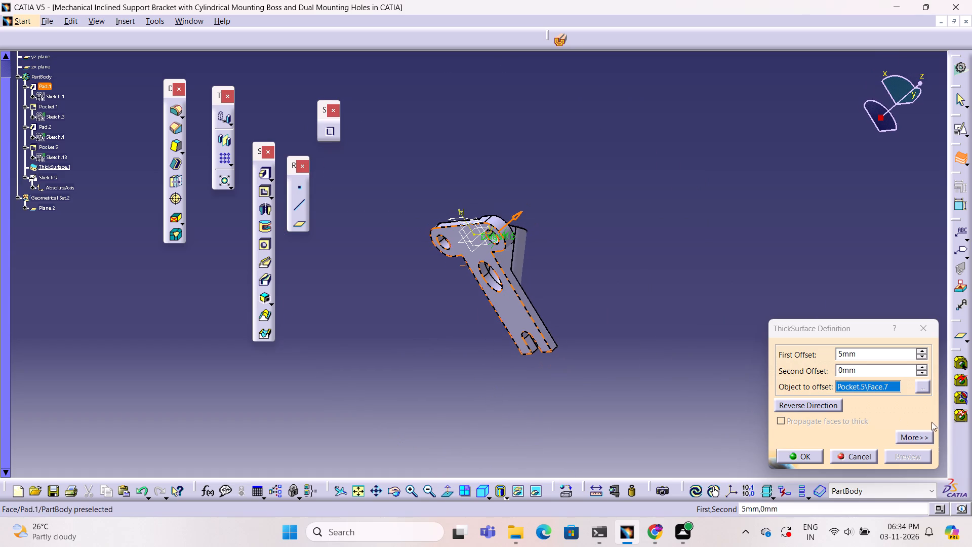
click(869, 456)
Examine the whole bracket from its underside, side and upper side, with the ear face deselected.
ctrl+double_click(655, 319)
ctrl+middle_drag(659, 315, 620, 341)
ctrl+right_drag(659, 315, 620, 341)
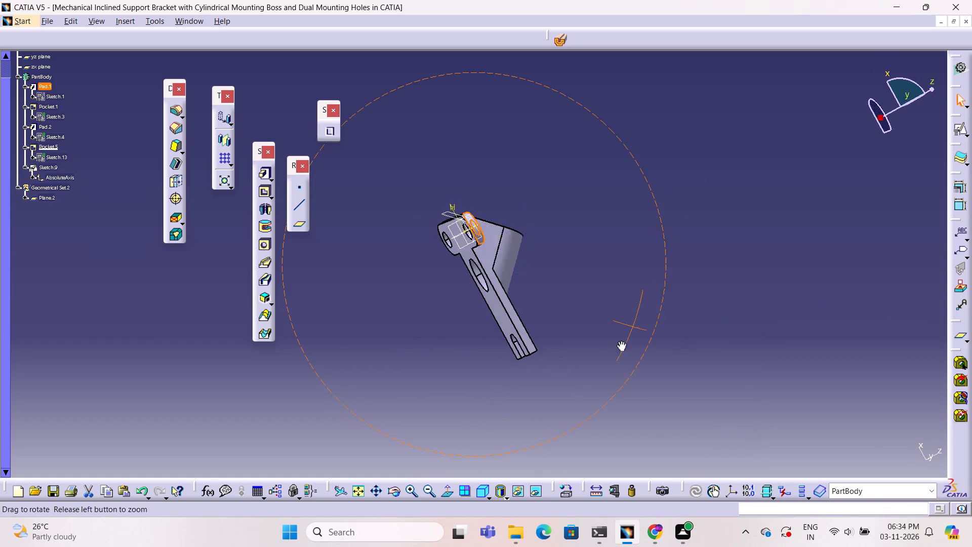
ctrl+middle_drag(620, 341, 630, 288)
ctrl+right_drag(620, 341, 630, 288)
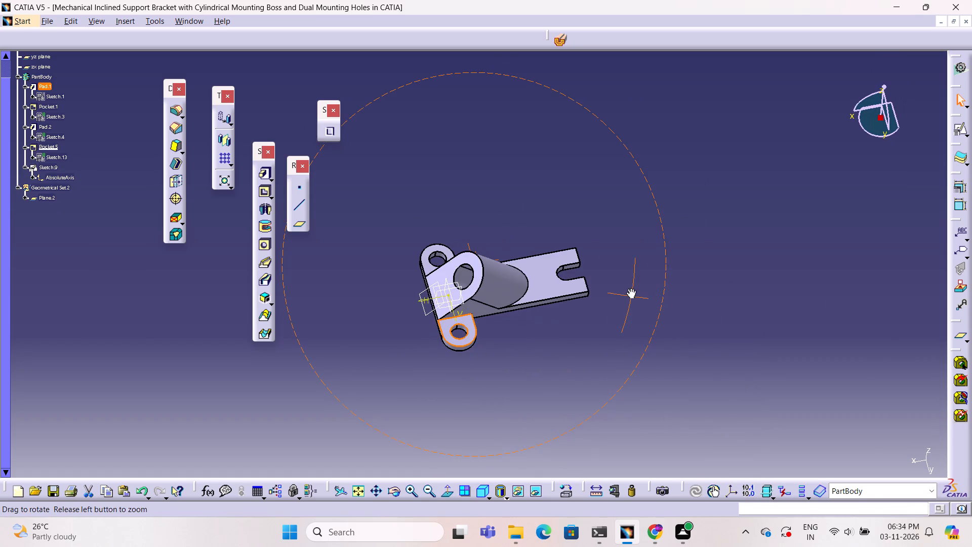
ctrl+middle_drag(630, 288, 636, 268)
ctrl+right_drag(630, 288, 636, 268)
click(760, 292)
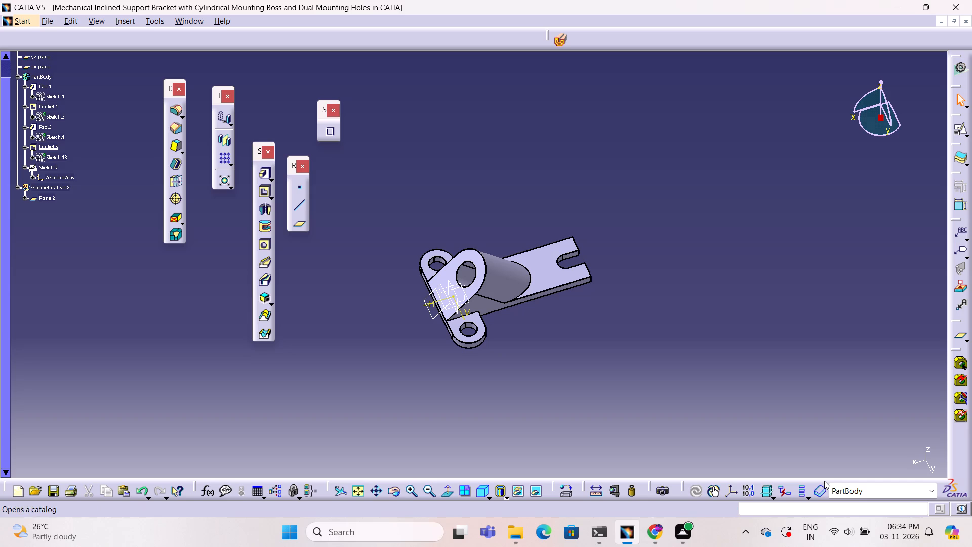
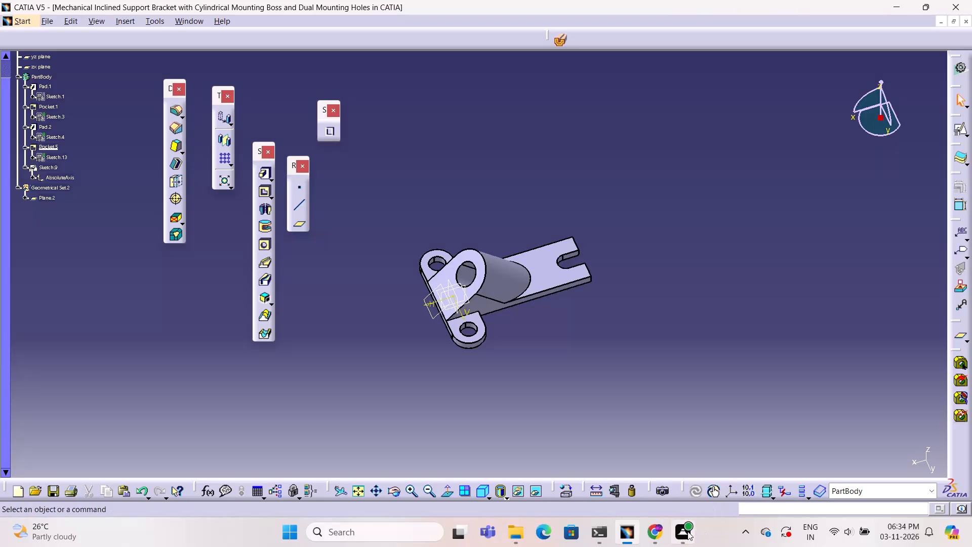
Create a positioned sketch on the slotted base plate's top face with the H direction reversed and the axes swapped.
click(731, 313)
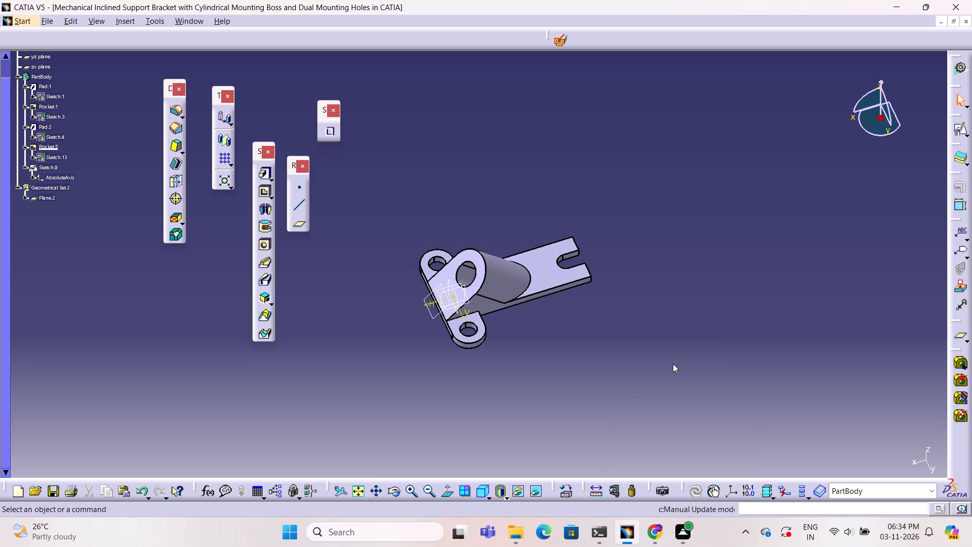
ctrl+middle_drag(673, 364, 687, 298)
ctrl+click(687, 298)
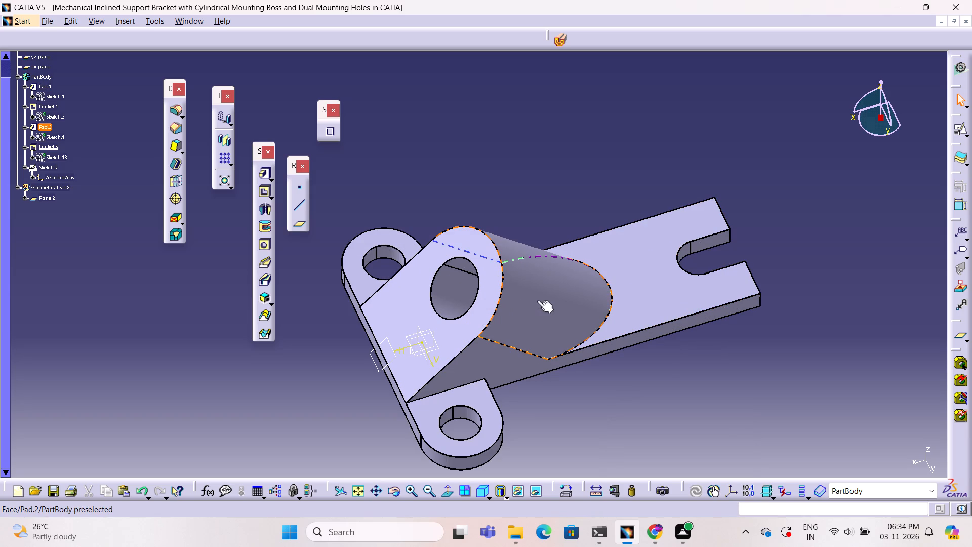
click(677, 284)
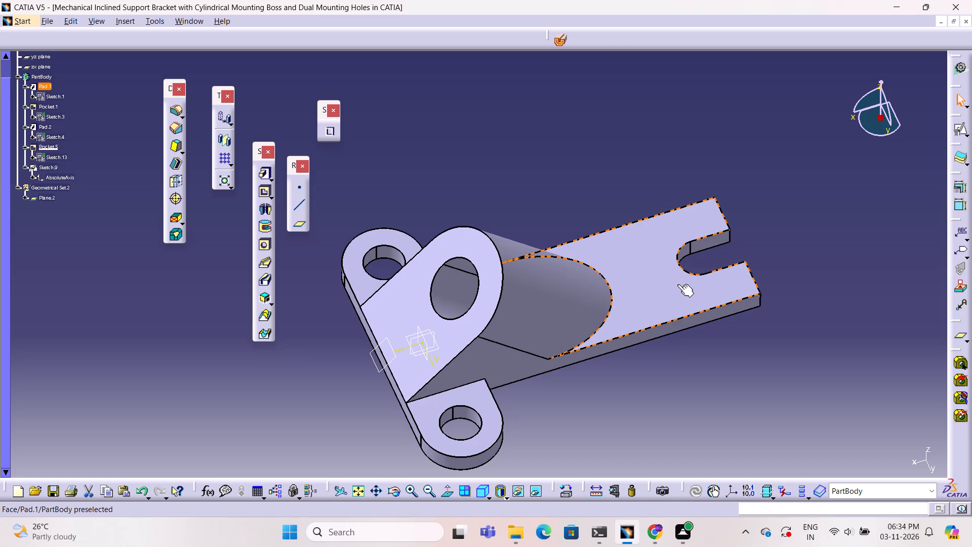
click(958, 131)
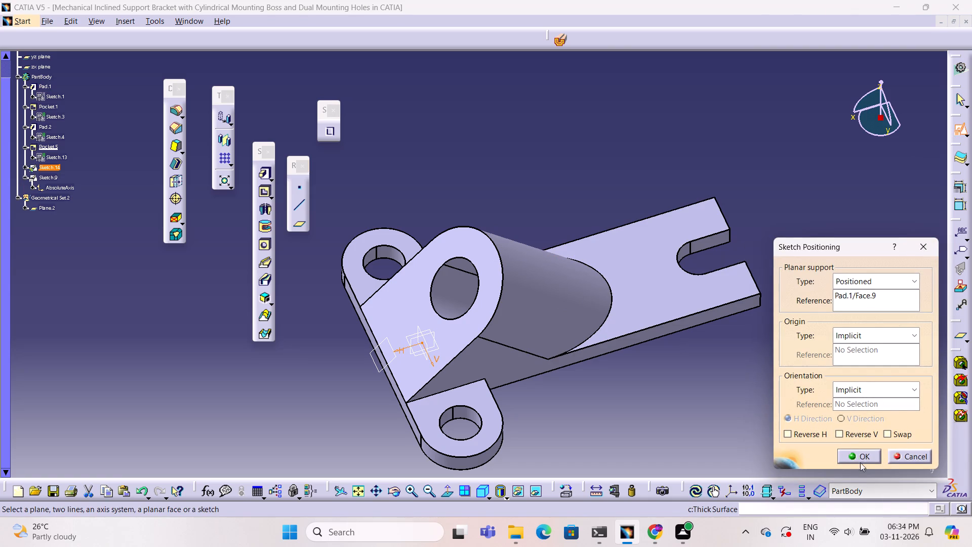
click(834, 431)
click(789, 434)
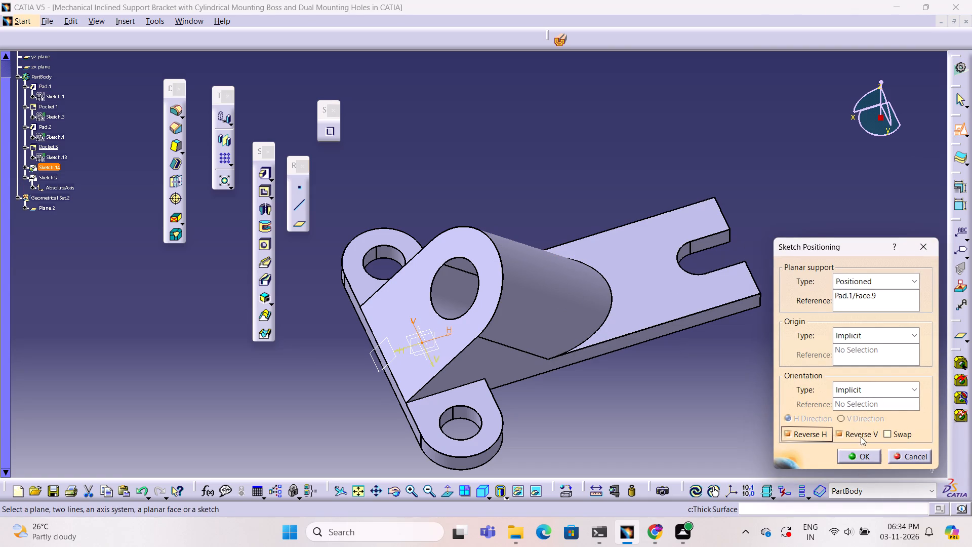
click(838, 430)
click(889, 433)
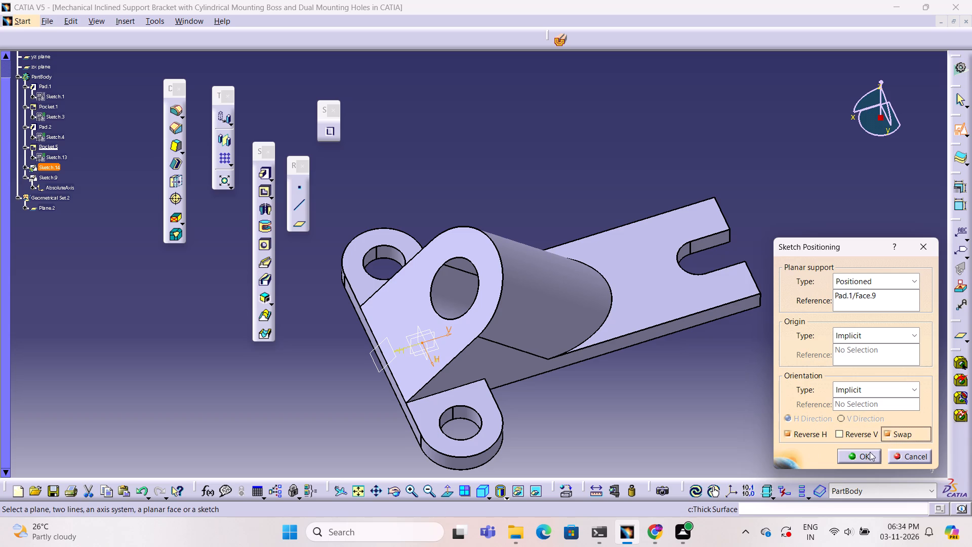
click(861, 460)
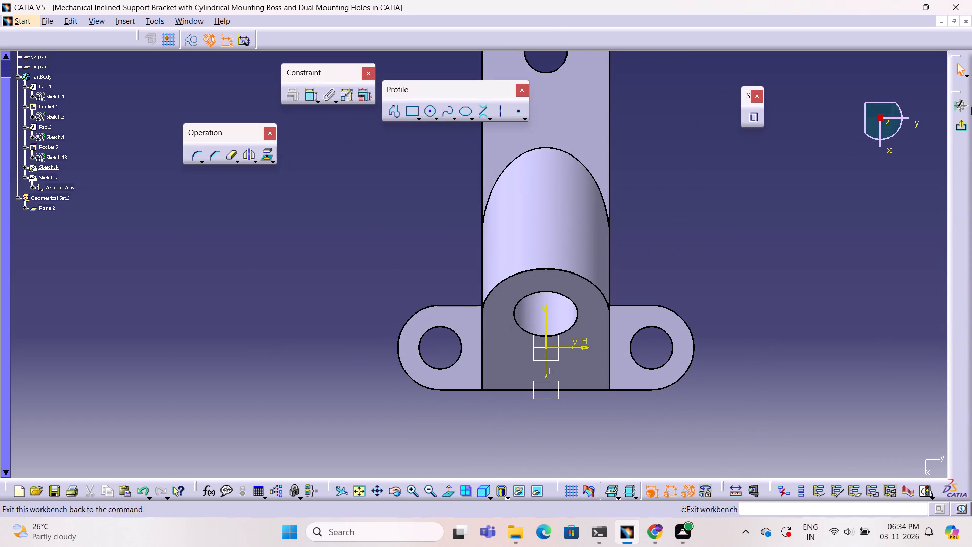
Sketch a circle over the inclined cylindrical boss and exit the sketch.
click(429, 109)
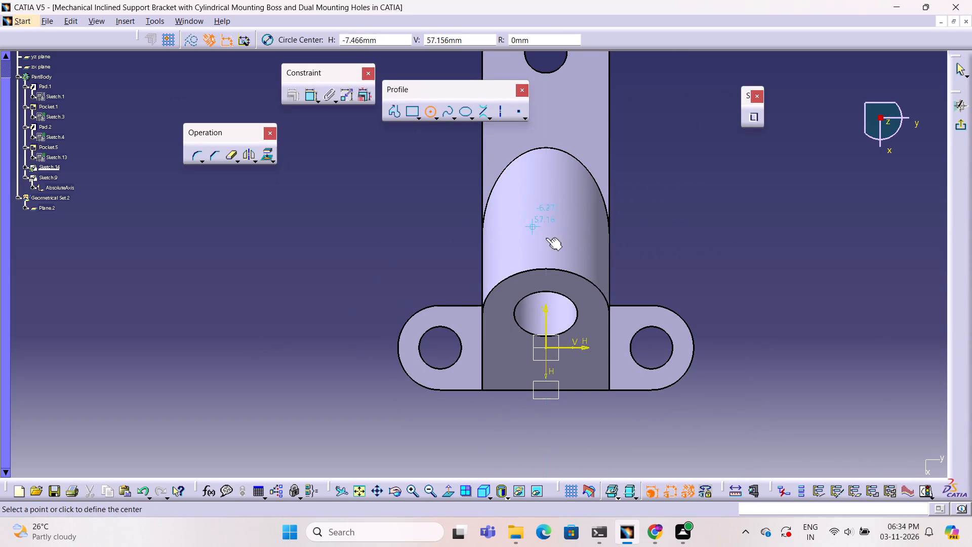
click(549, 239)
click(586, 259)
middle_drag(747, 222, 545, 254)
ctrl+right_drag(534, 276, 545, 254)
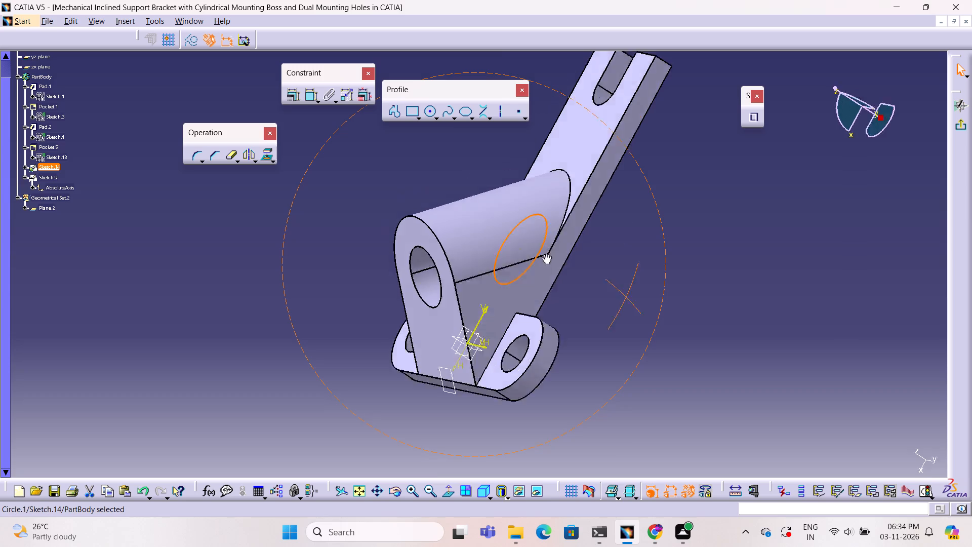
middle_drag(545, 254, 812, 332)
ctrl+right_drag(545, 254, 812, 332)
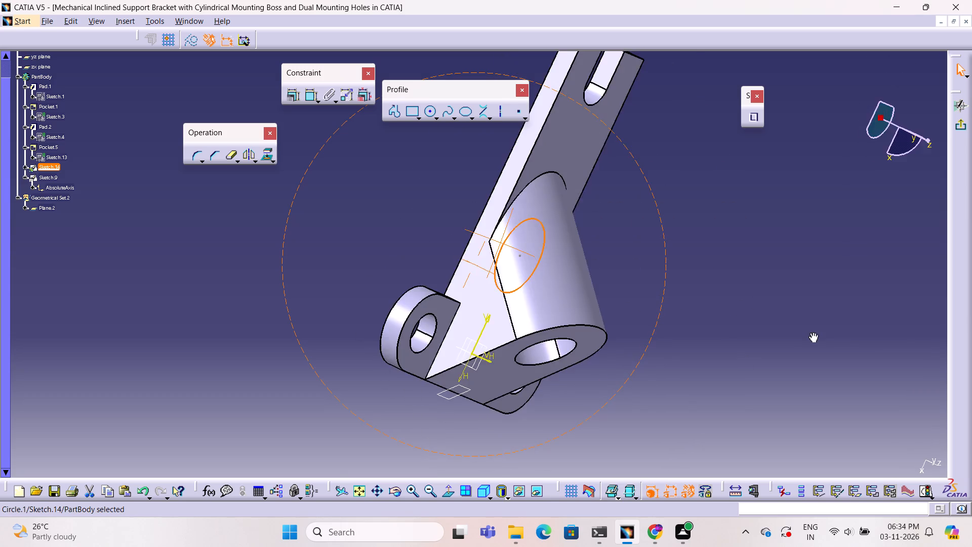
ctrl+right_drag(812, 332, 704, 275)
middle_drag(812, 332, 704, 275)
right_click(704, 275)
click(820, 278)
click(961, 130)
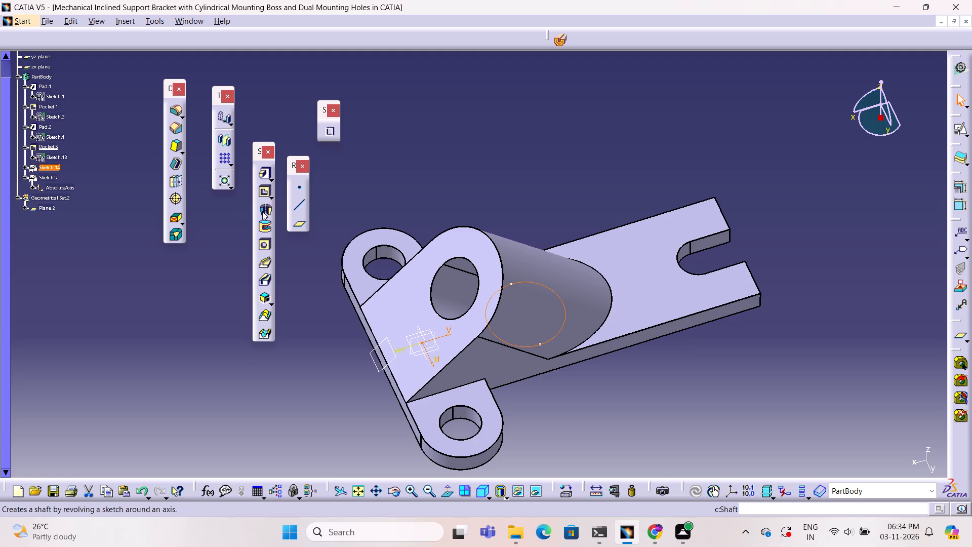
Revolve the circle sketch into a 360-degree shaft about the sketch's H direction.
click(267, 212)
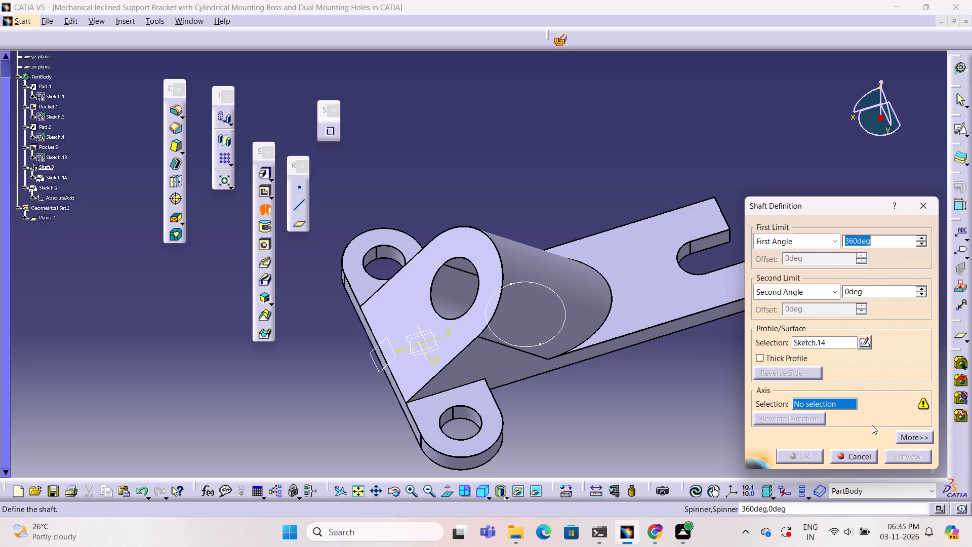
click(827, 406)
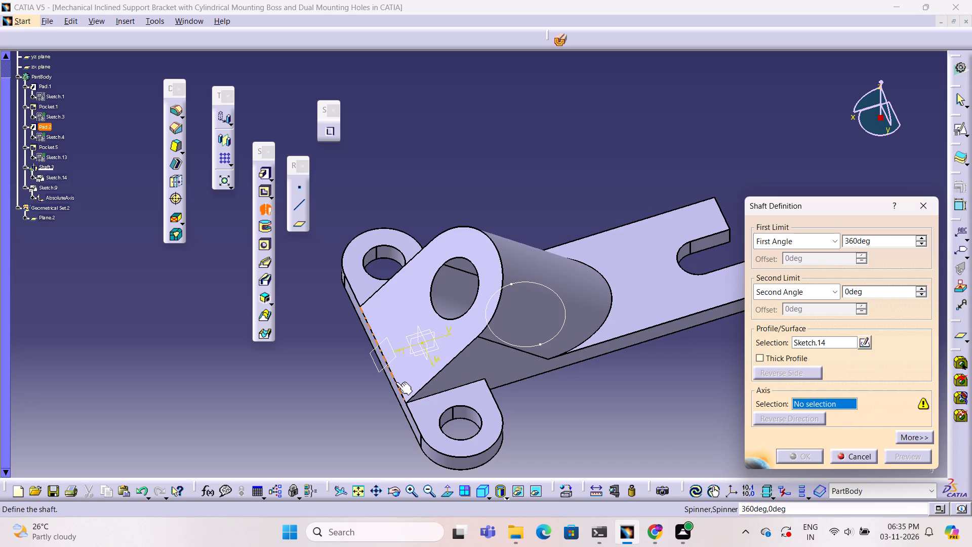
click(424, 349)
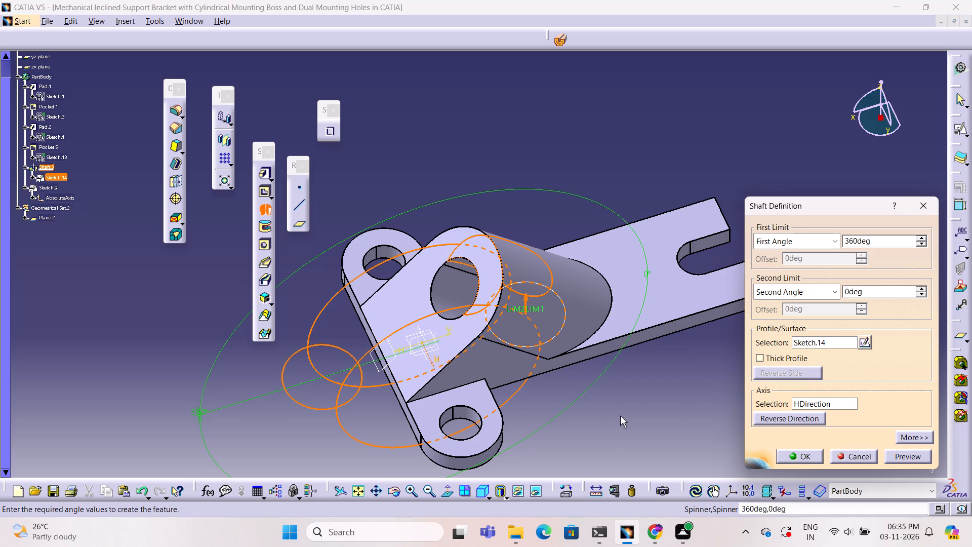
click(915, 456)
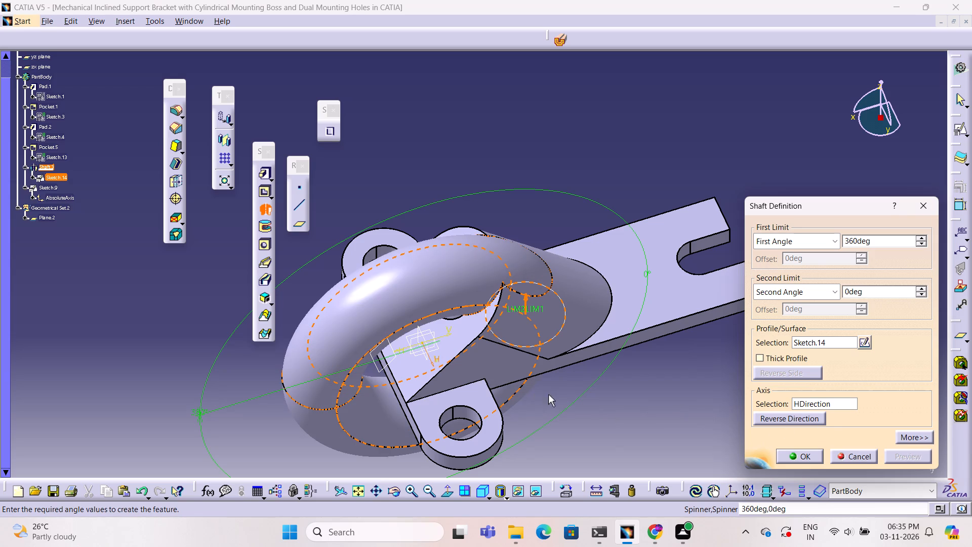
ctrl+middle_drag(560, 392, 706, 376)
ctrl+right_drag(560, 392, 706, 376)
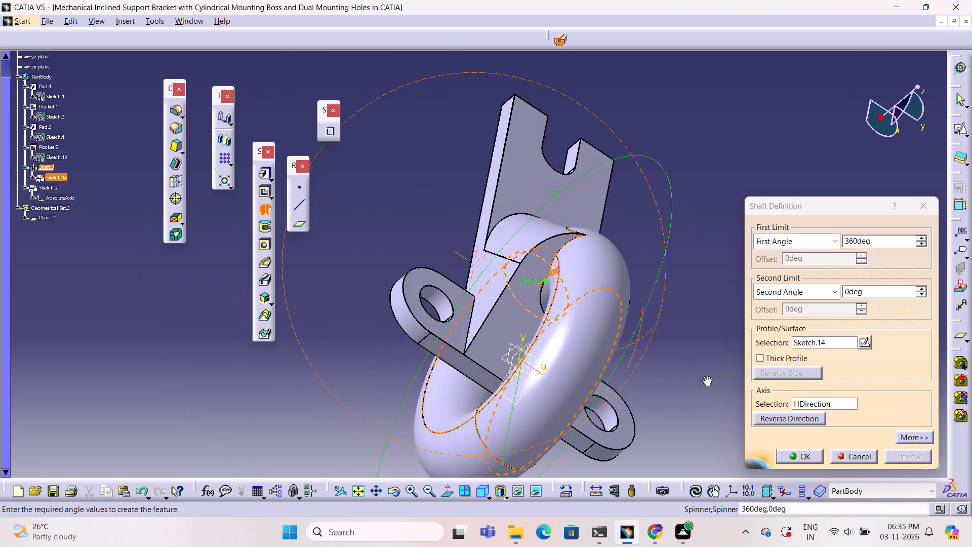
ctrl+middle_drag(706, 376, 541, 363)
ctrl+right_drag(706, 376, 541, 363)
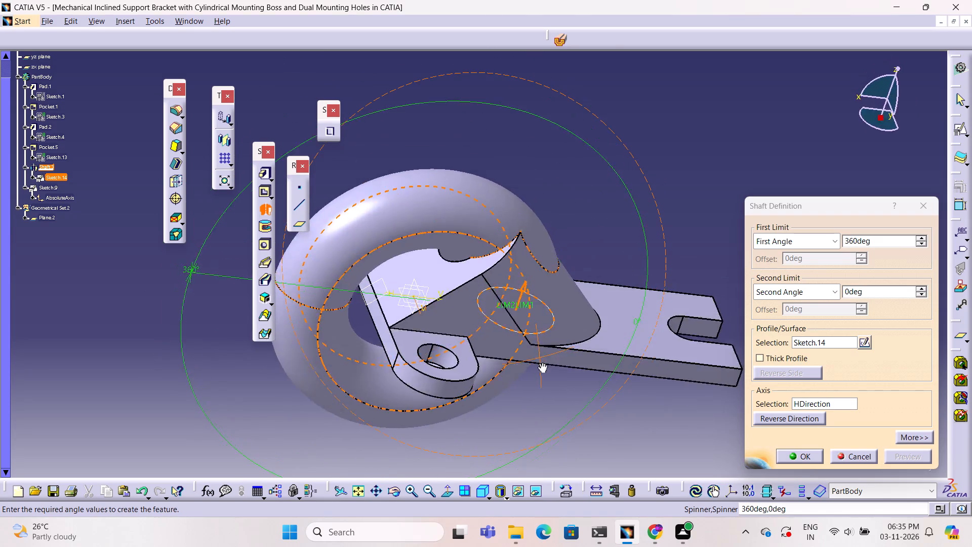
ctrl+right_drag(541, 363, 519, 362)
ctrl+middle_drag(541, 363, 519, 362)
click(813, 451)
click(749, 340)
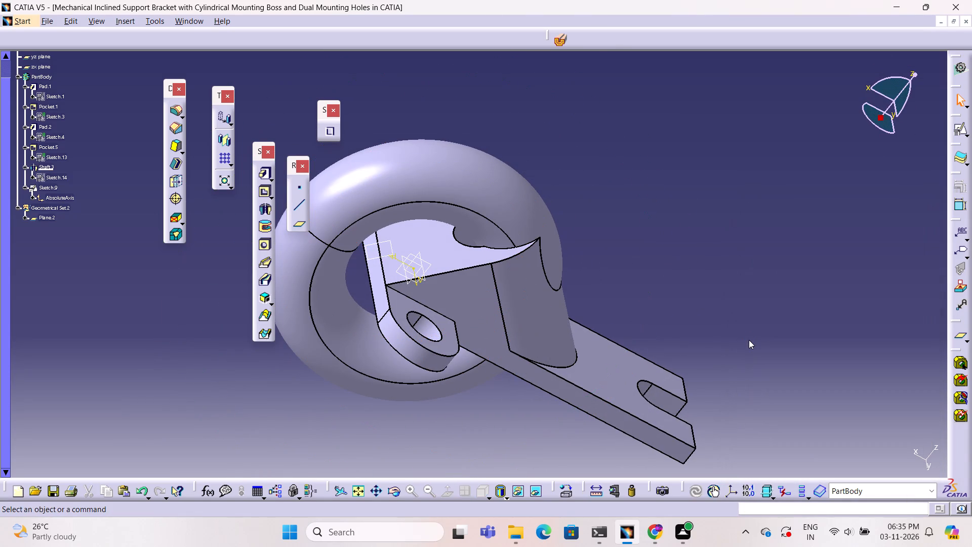
Examine the revolved ring and how it meets the bracket from several angles.
middle_drag(749, 340, 687, 380)
right_drag(749, 340, 687, 380)
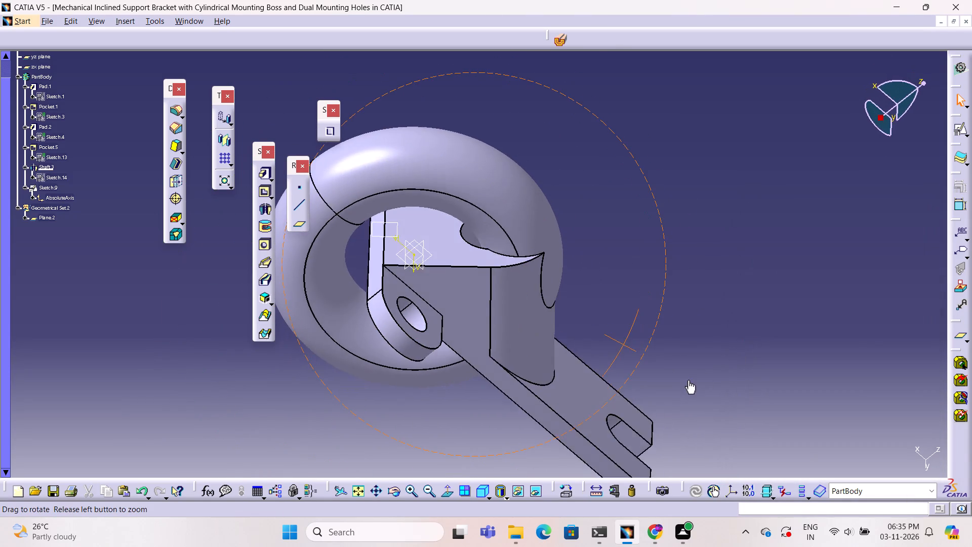
middle_drag(687, 380, 726, 214)
right_drag(687, 380, 726, 214)
right_click(726, 214)
middle_drag(695, 235, 769, 234)
ctrl+middle_drag(769, 234, 707, 208)
ctrl+right_drag(769, 234, 698, 237)
ctrl+right_click(698, 237)
ctrl+right_drag(698, 237, 705, 215)
ctrl+right_drag(706, 212, 707, 208)
ctrl+middle_drag(723, 185, 719, 205)
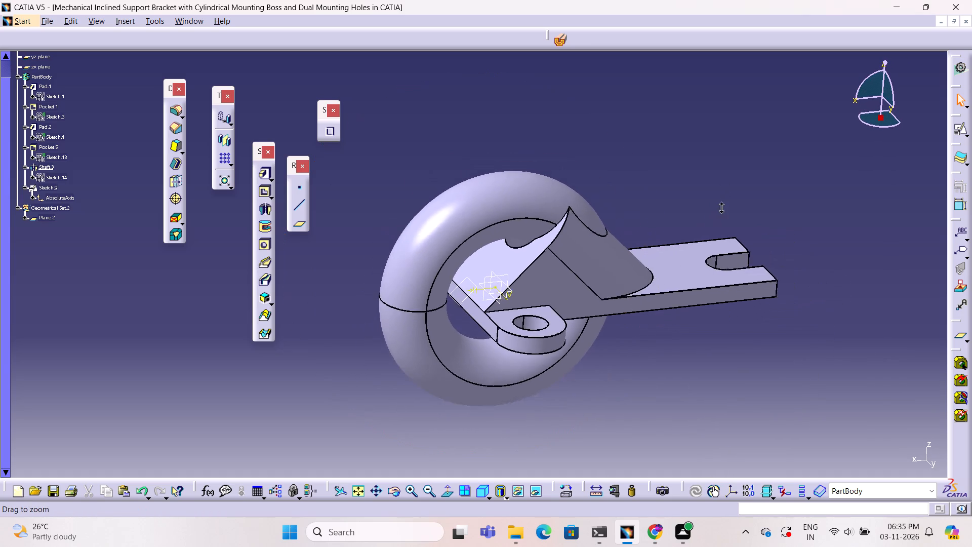
ctrl+middle_drag(719, 205, 717, 226)
ctrl+middle_drag(717, 226, 595, 272)
ctrl+right_drag(717, 226, 595, 272)
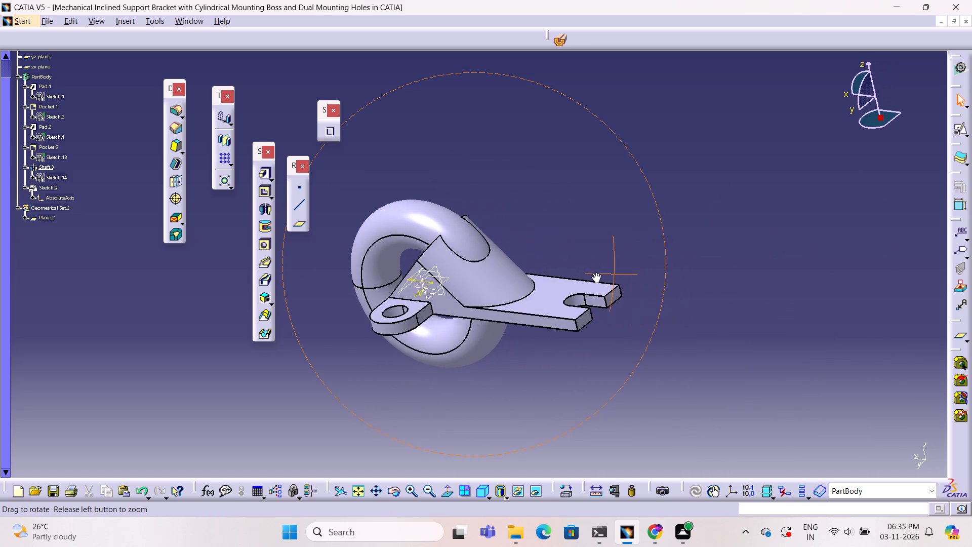
ctrl+middle_drag(595, 272, 637, 406)
ctrl+right_drag(595, 272, 637, 406)
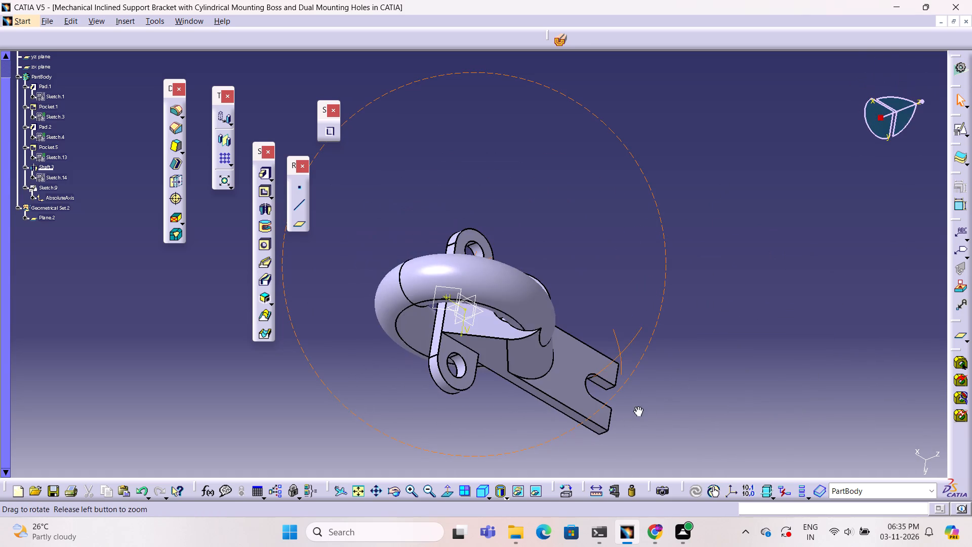
ctrl+middle_drag(637, 406, 626, 367)
ctrl+right_drag(637, 406, 626, 367)
ctrl+right_click(626, 367)
ctrl+right_click(626, 367)
ctrl+right_click(626, 367)
ctrl+right_click(626, 367)
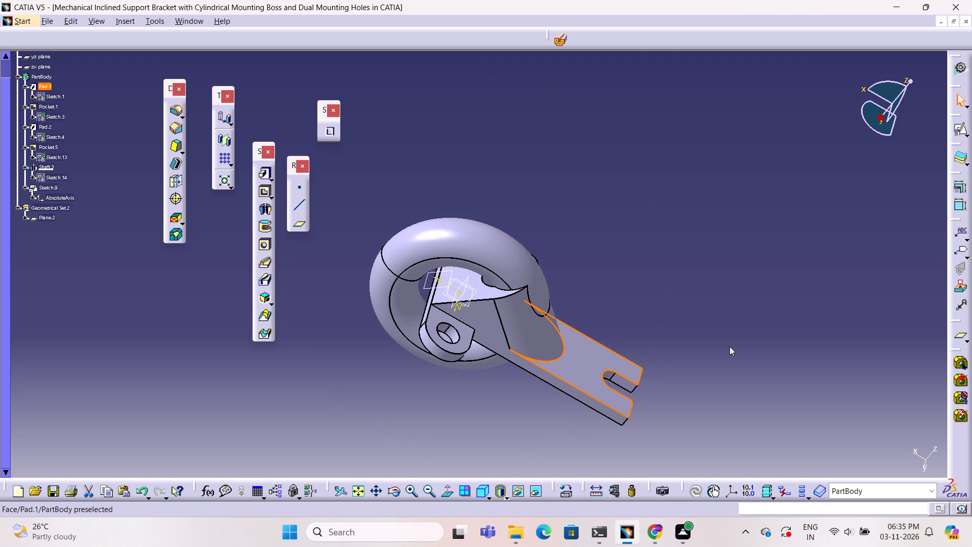
middle_drag(746, 334, 704, 319)
ctrl+right_drag(746, 334, 704, 319)
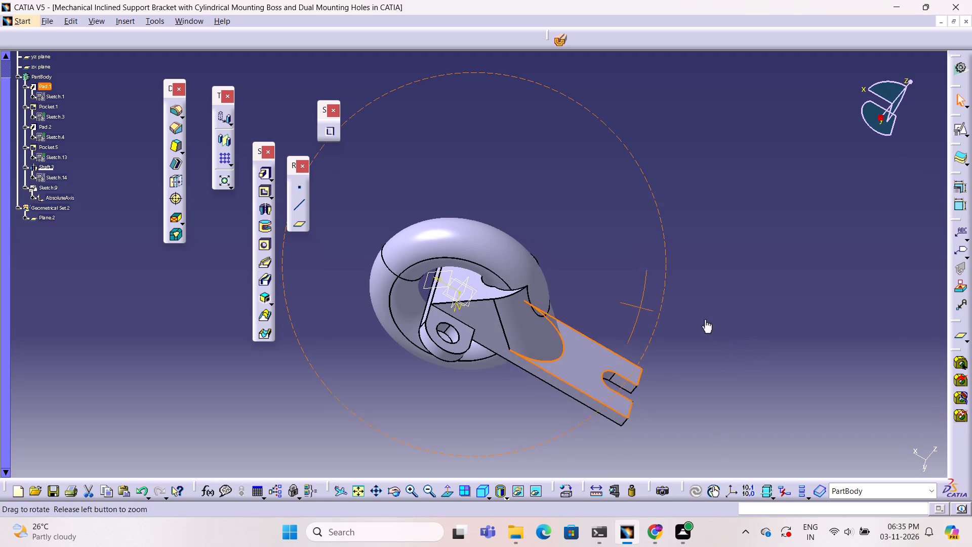
middle_drag(704, 319, 685, 239)
ctrl+right_drag(704, 319, 685, 239)
right_click(685, 239)
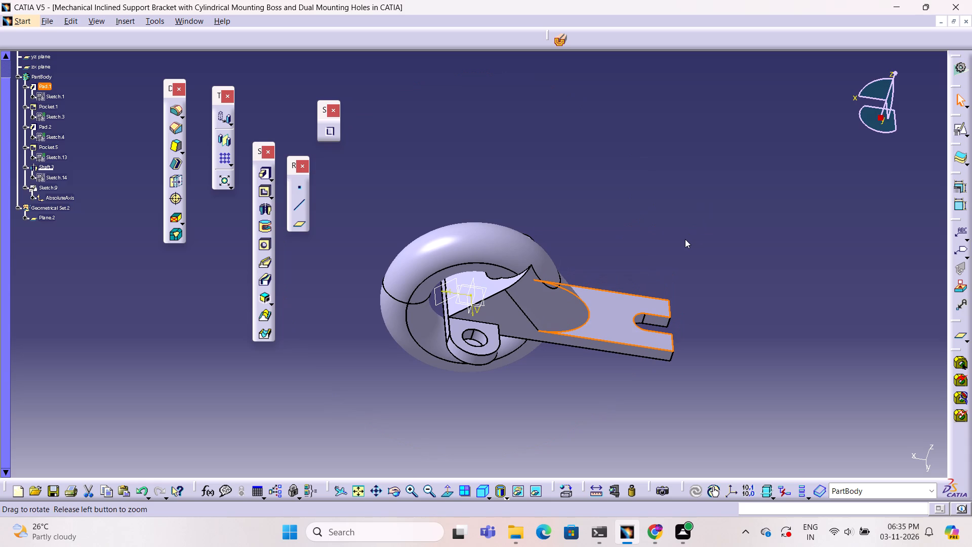
ctrl+middle_drag(685, 219, 718, 124)
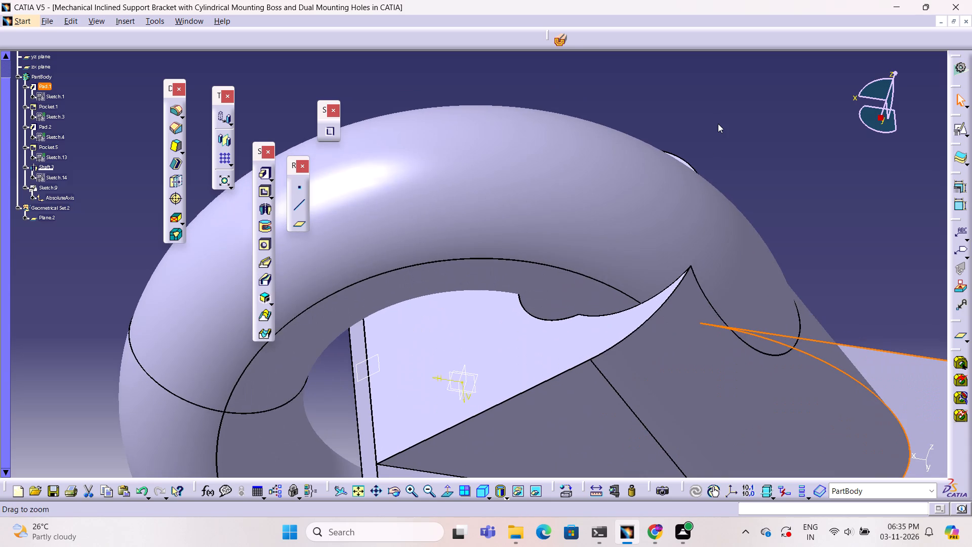
ctrl+middle_drag(718, 124, 710, 172)
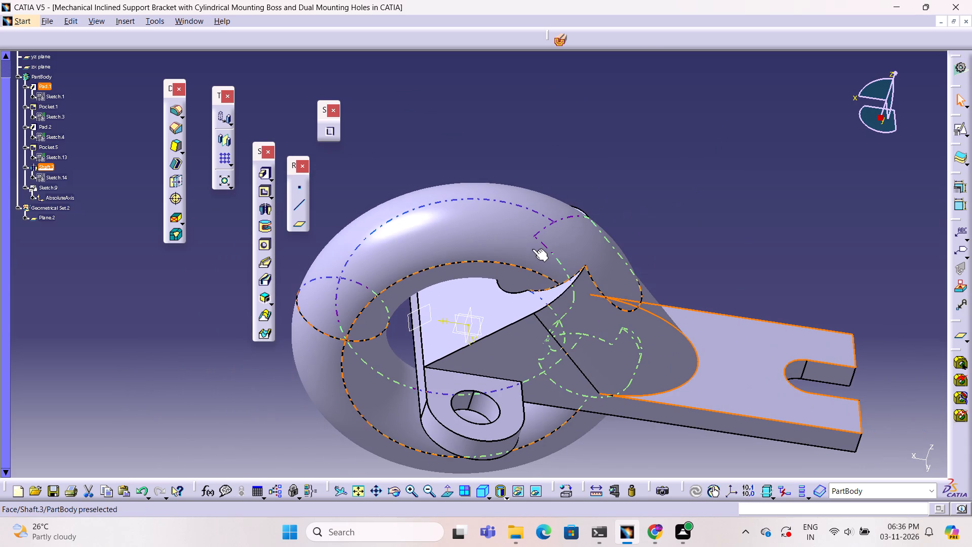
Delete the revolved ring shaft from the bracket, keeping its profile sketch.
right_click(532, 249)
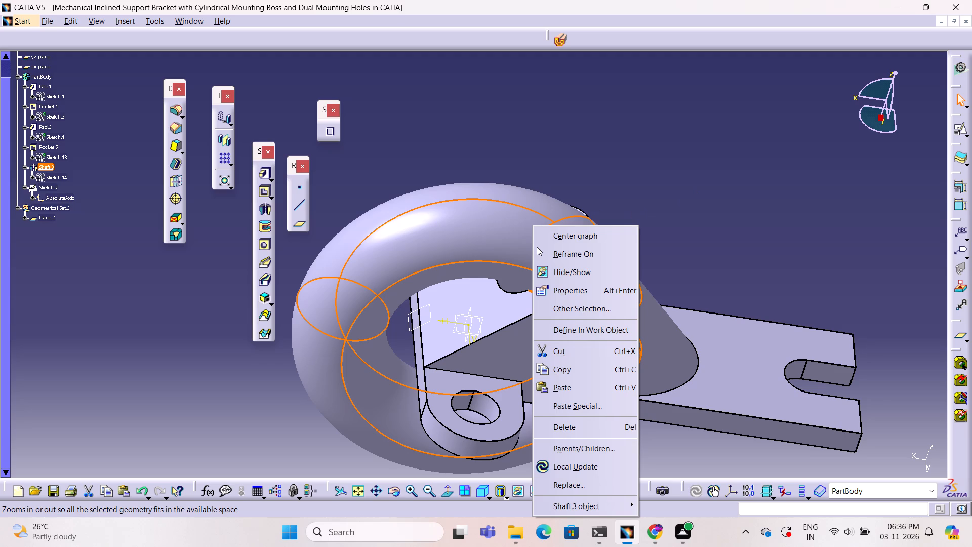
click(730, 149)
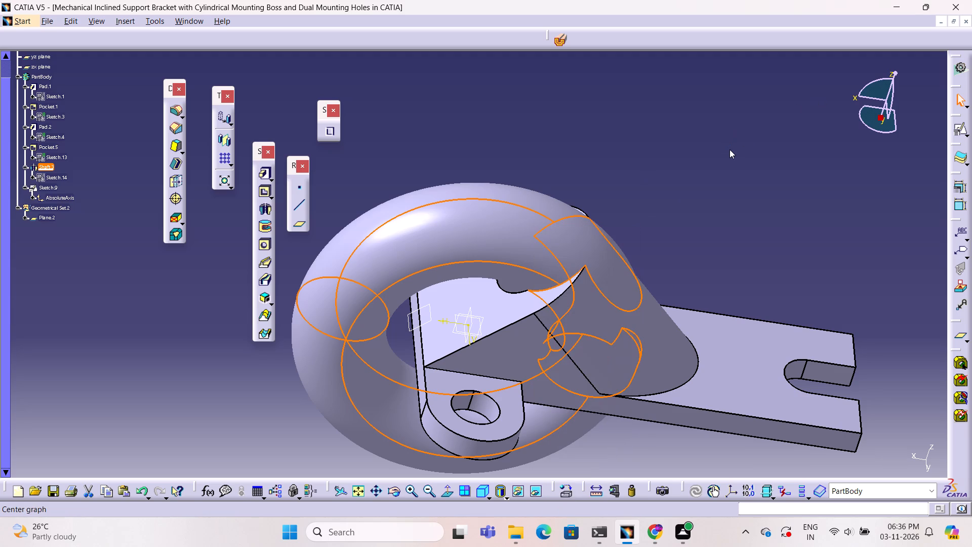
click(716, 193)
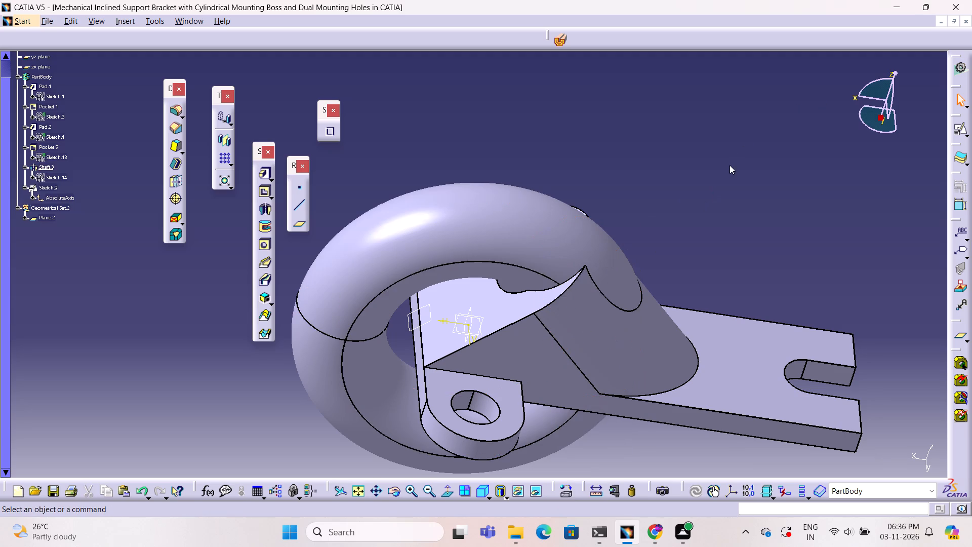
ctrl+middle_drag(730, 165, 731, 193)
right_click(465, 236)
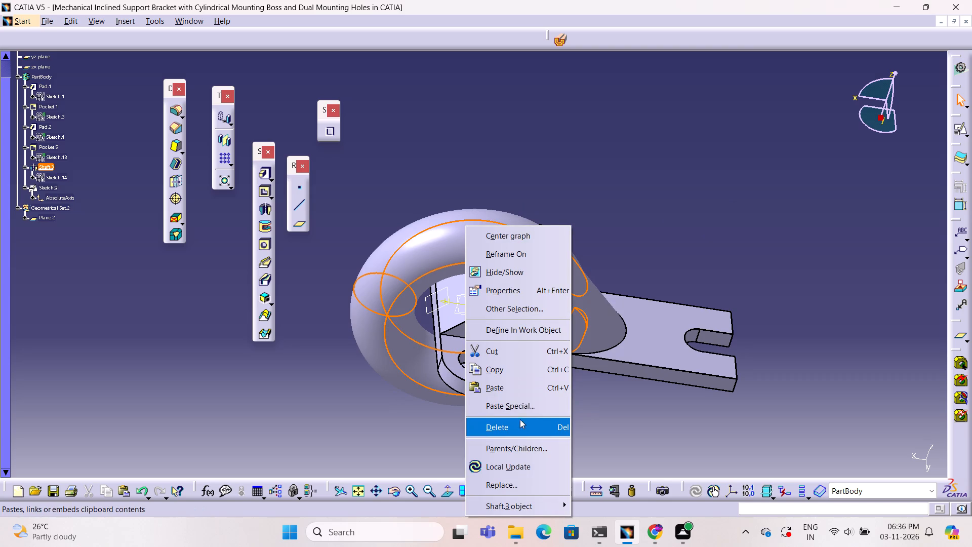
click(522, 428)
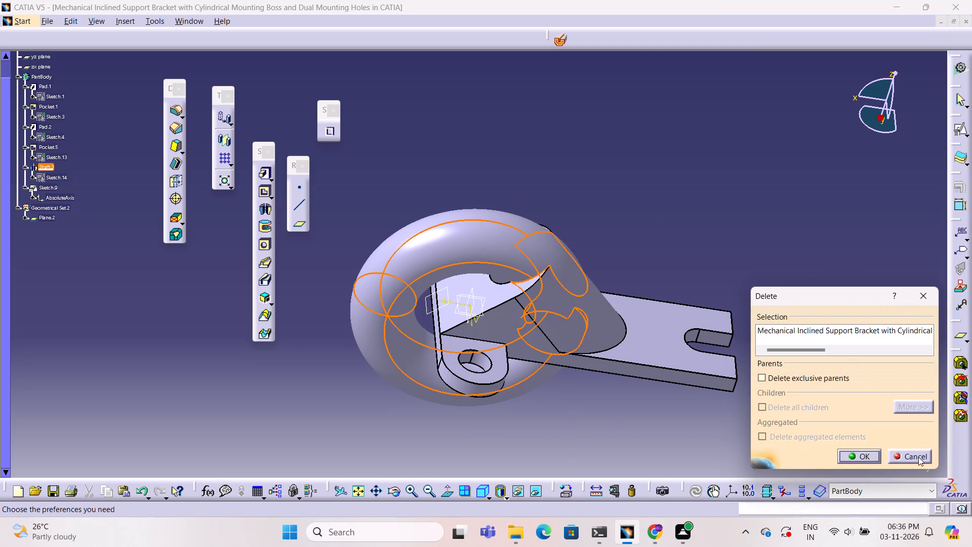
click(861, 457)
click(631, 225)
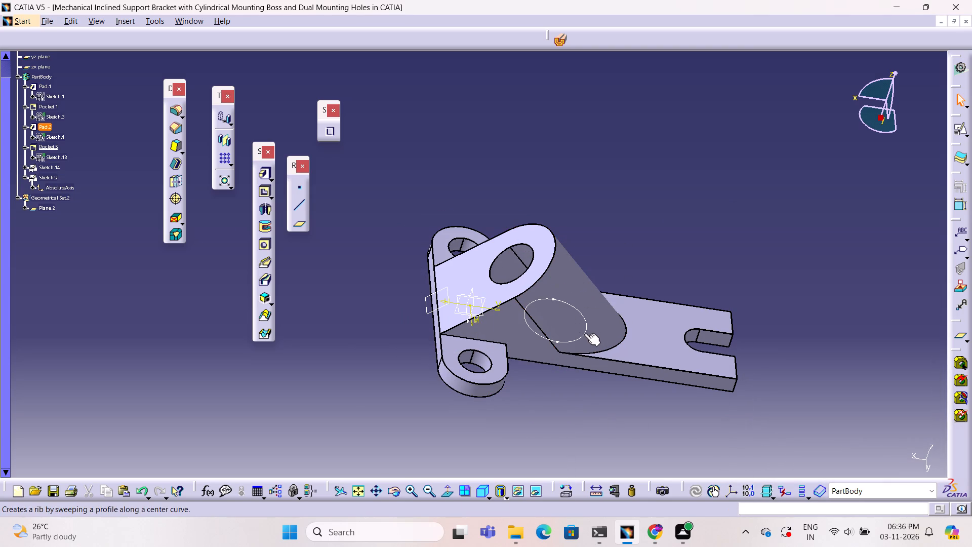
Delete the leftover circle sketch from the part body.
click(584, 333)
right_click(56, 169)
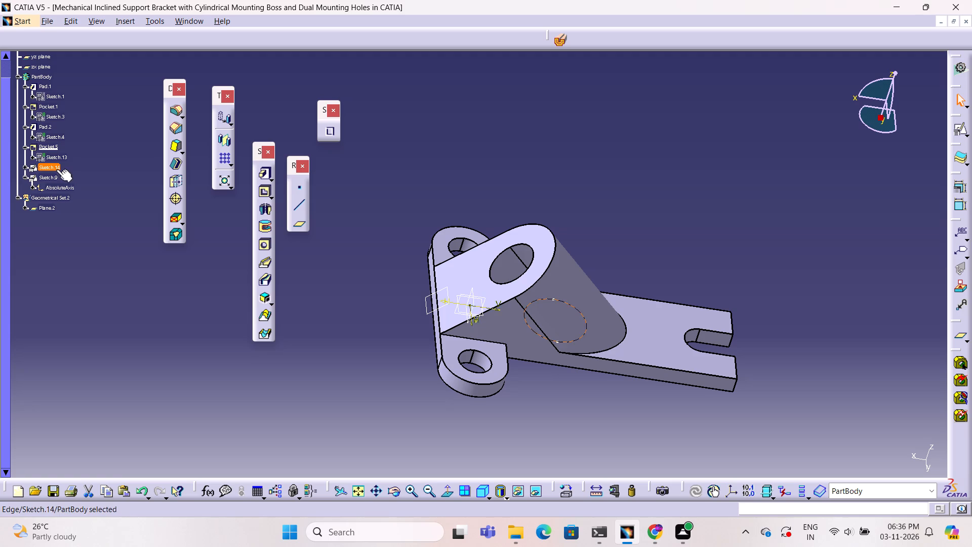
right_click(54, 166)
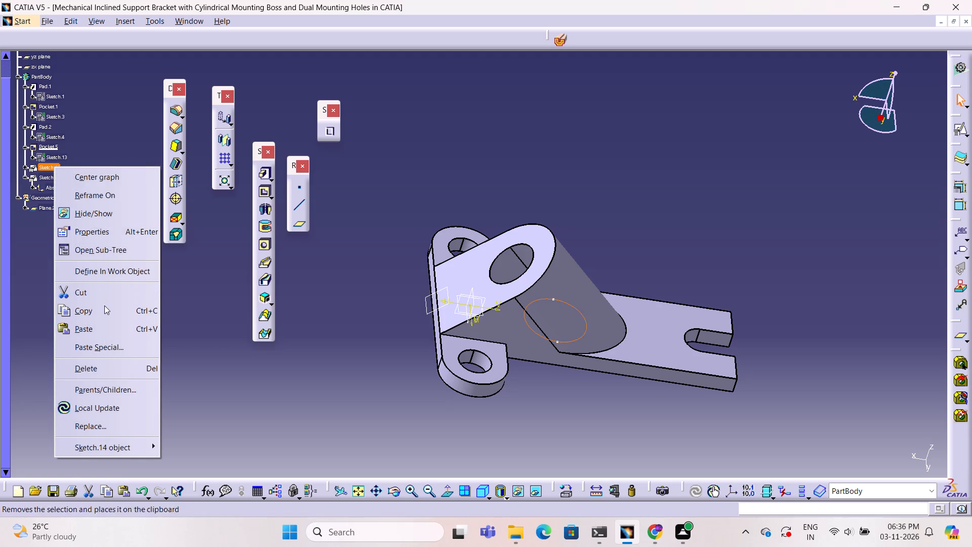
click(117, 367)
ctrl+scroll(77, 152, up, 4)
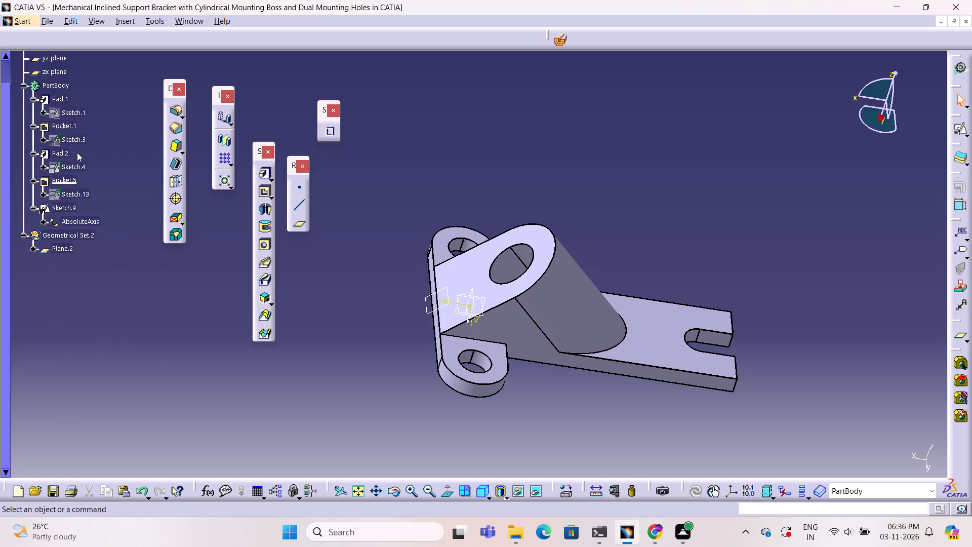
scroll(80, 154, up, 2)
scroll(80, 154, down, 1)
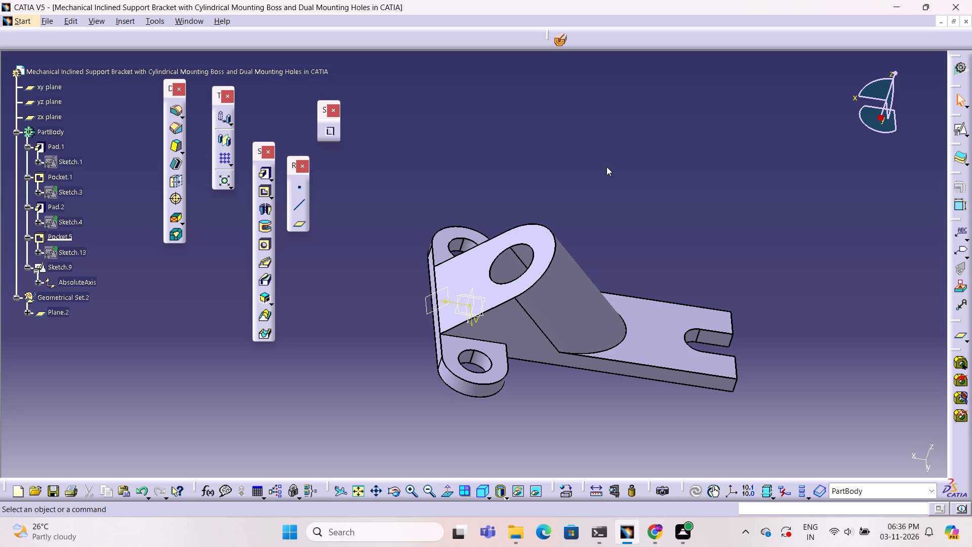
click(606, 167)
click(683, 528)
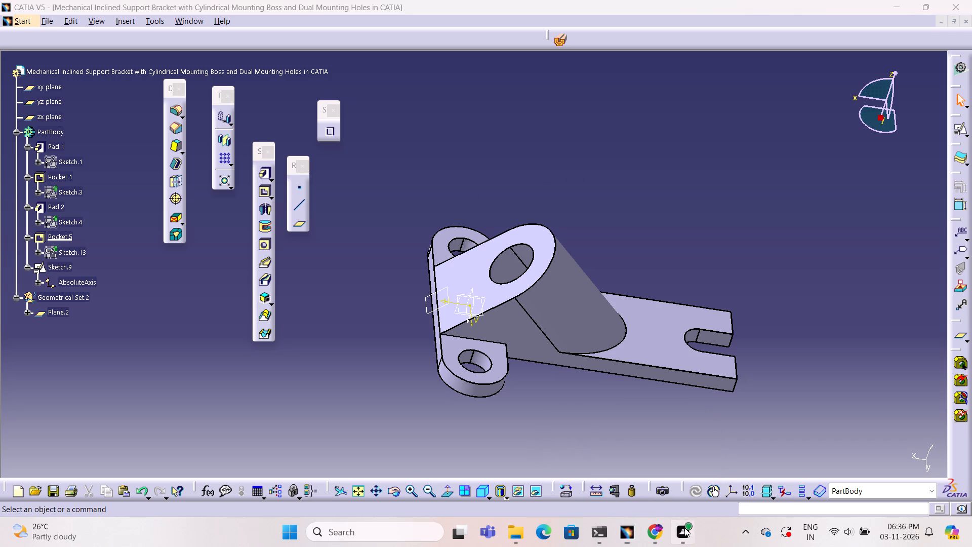
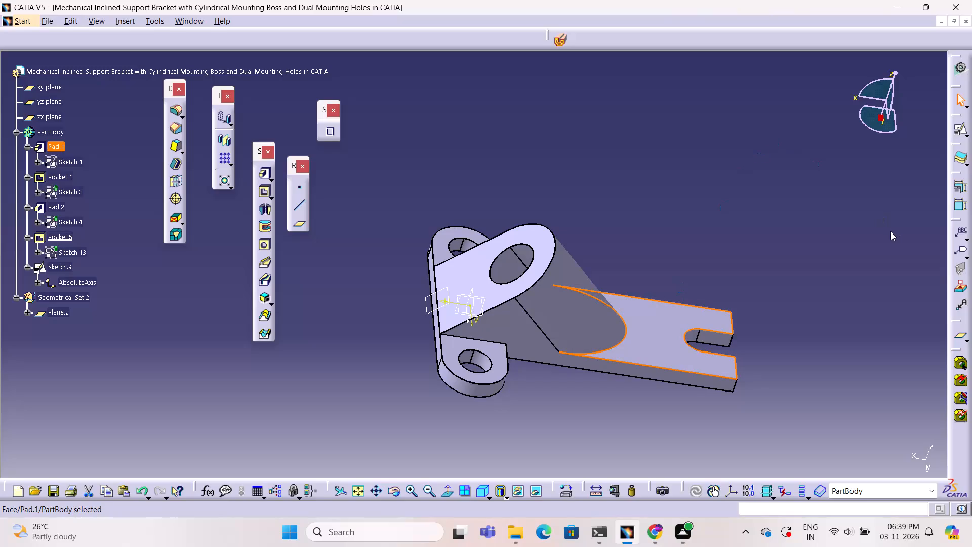
Create a positioned sketch on the top face of the slotted base plate, with its axes swapped and V direction reversed.
click(959, 126)
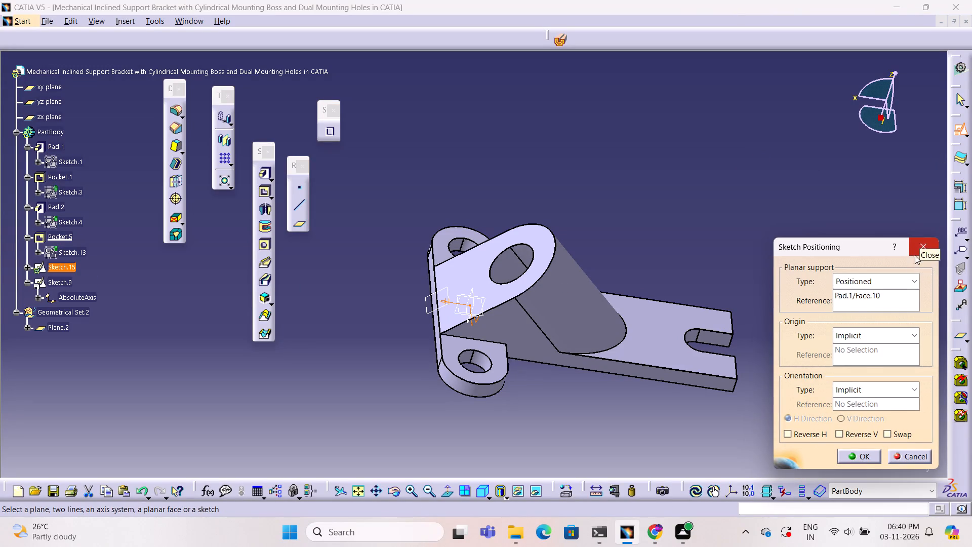
click(880, 431)
click(884, 430)
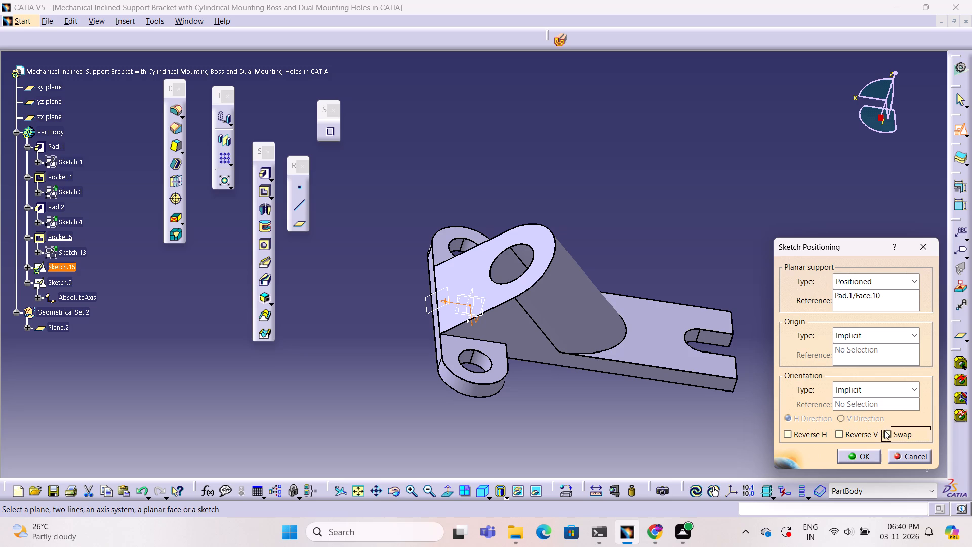
click(841, 438)
click(856, 451)
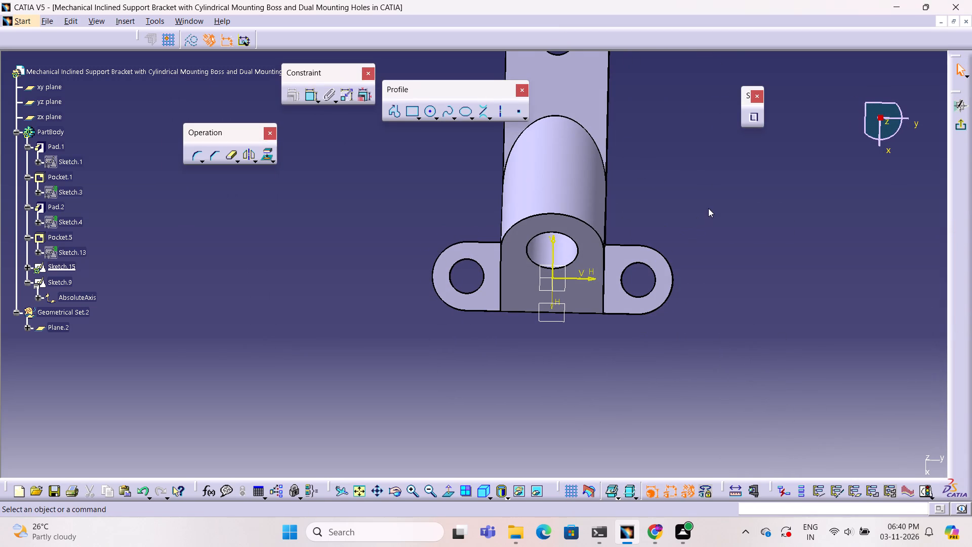
click(708, 208)
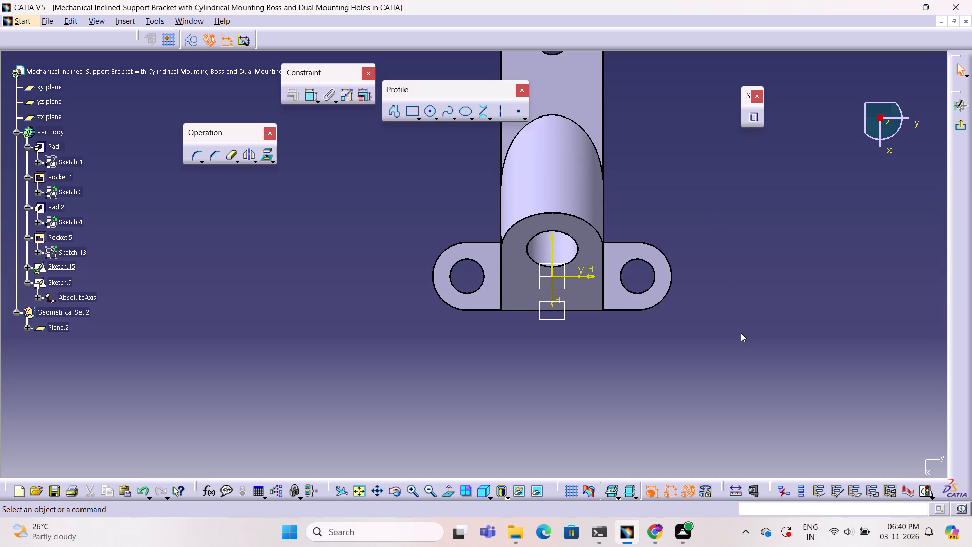
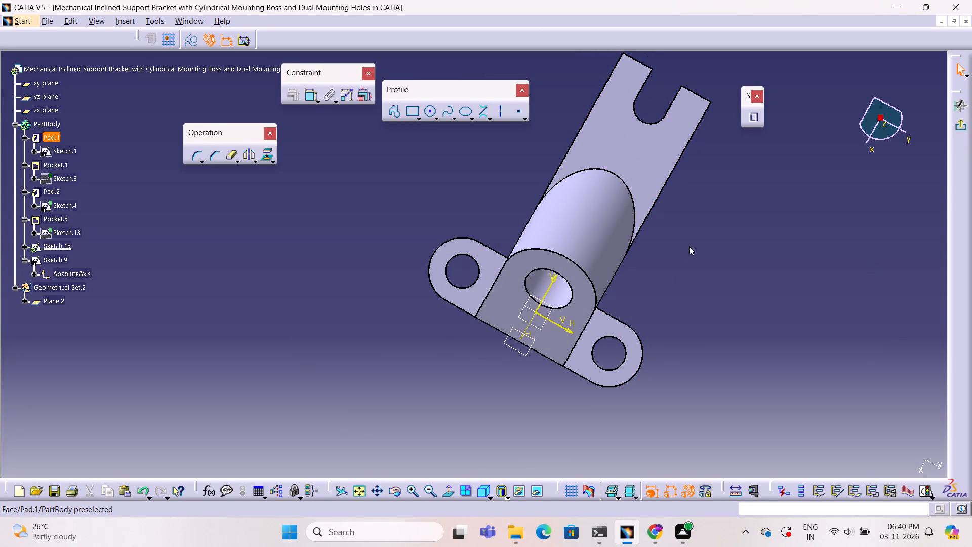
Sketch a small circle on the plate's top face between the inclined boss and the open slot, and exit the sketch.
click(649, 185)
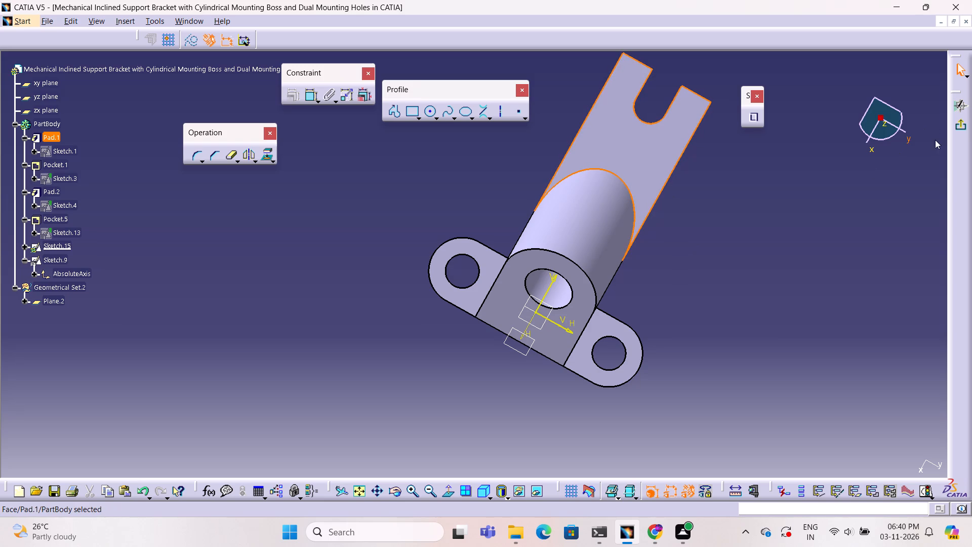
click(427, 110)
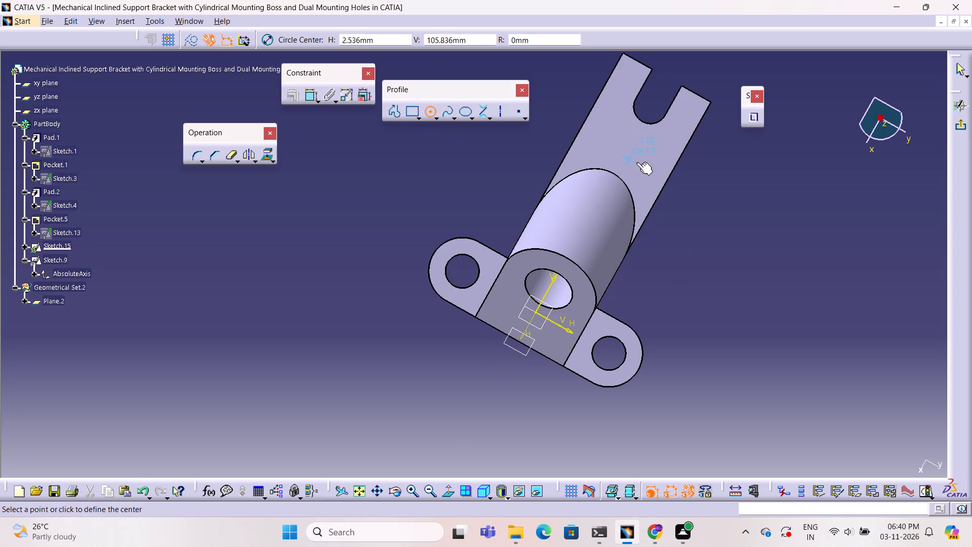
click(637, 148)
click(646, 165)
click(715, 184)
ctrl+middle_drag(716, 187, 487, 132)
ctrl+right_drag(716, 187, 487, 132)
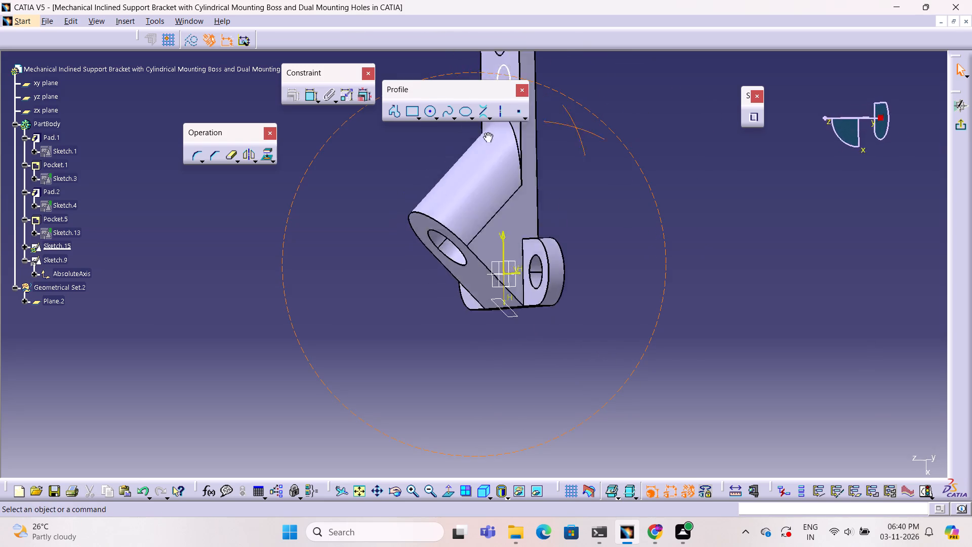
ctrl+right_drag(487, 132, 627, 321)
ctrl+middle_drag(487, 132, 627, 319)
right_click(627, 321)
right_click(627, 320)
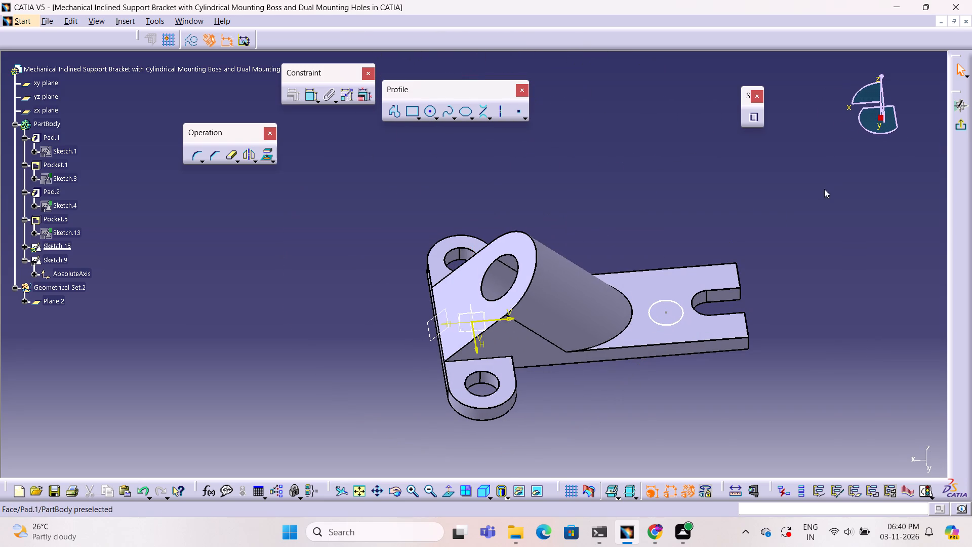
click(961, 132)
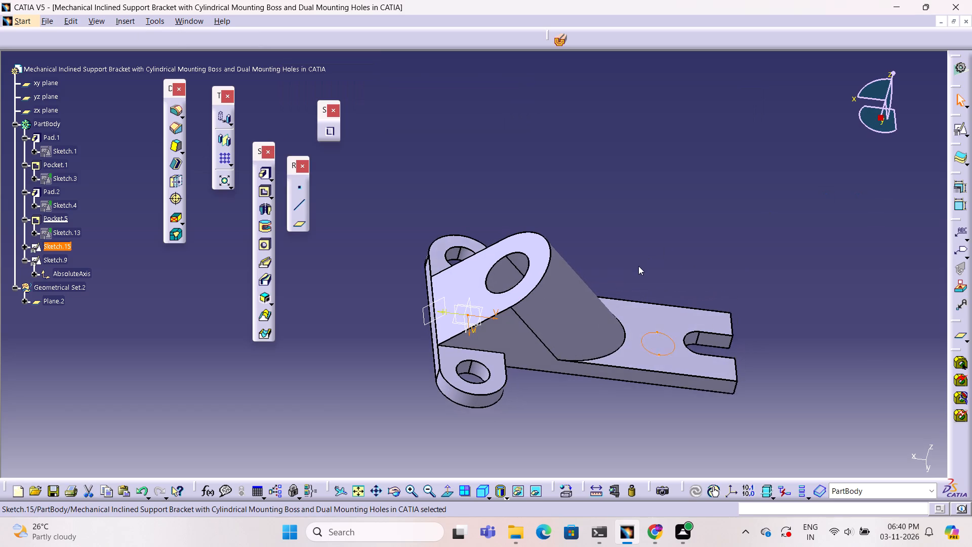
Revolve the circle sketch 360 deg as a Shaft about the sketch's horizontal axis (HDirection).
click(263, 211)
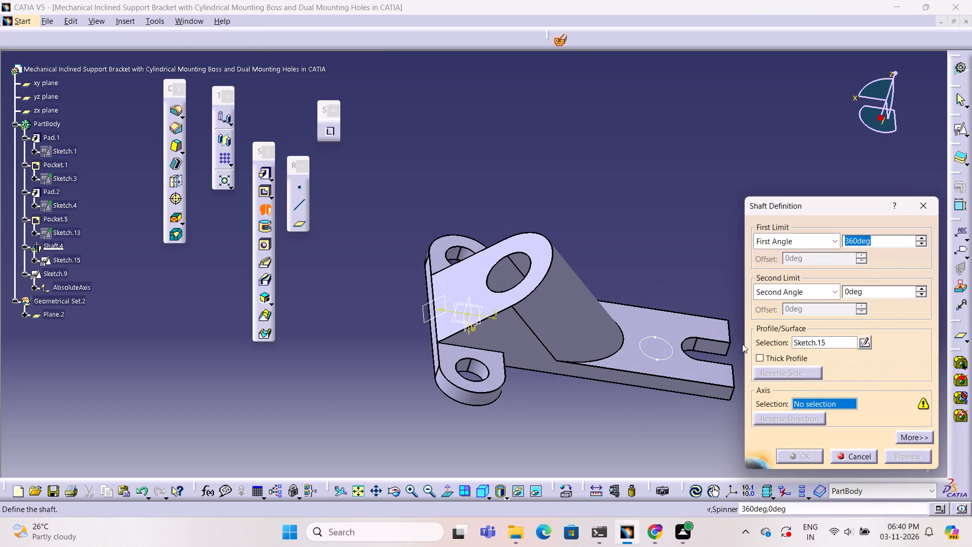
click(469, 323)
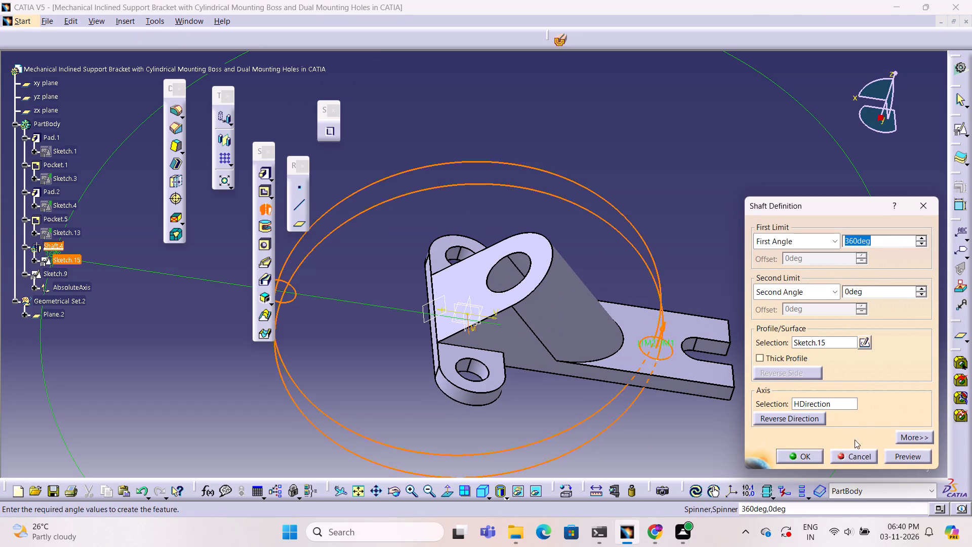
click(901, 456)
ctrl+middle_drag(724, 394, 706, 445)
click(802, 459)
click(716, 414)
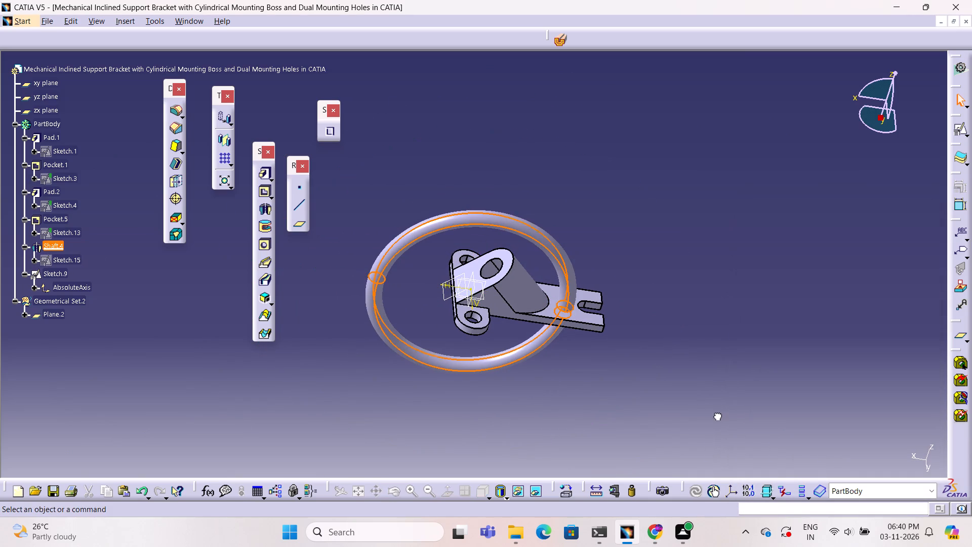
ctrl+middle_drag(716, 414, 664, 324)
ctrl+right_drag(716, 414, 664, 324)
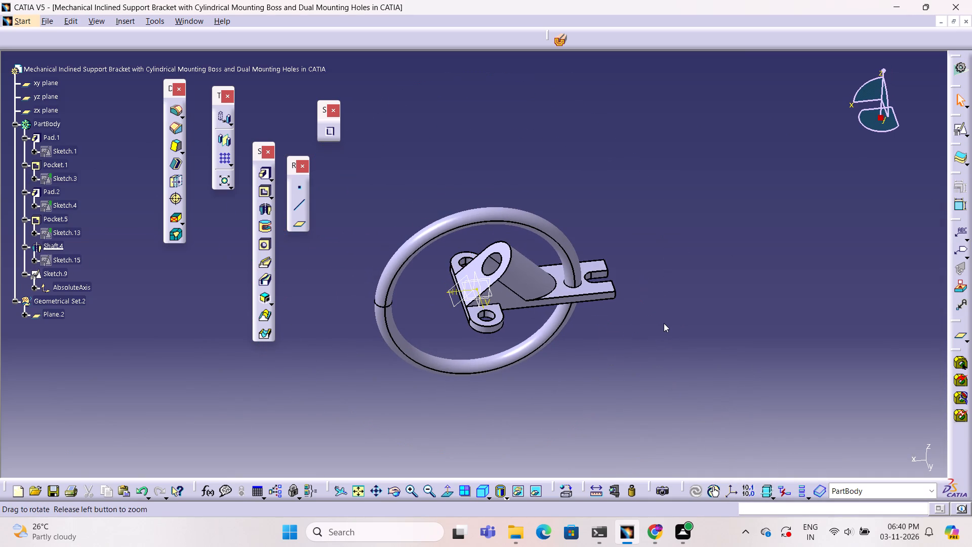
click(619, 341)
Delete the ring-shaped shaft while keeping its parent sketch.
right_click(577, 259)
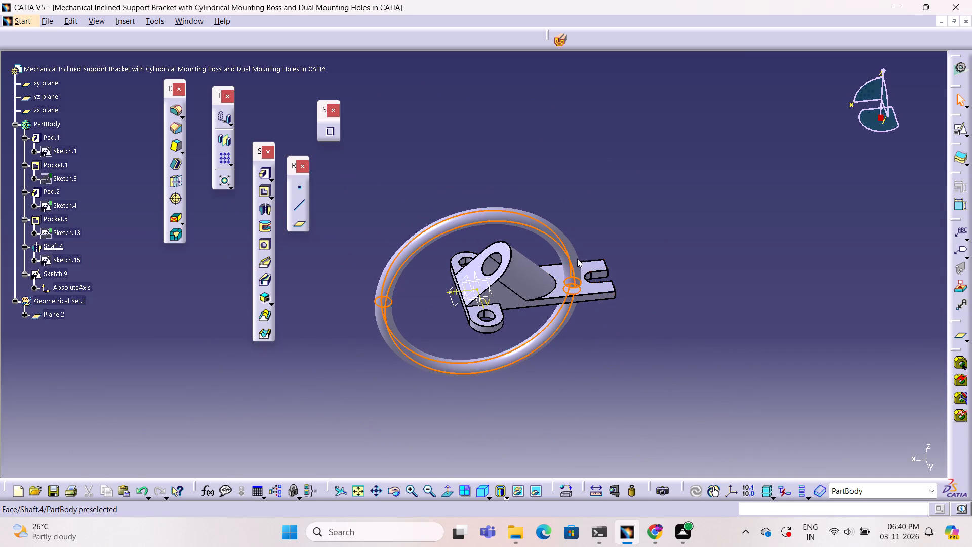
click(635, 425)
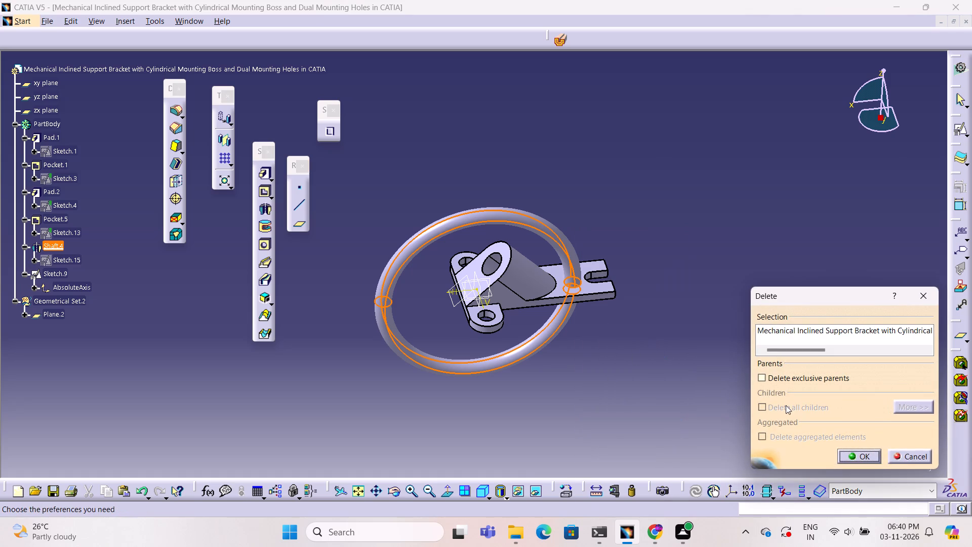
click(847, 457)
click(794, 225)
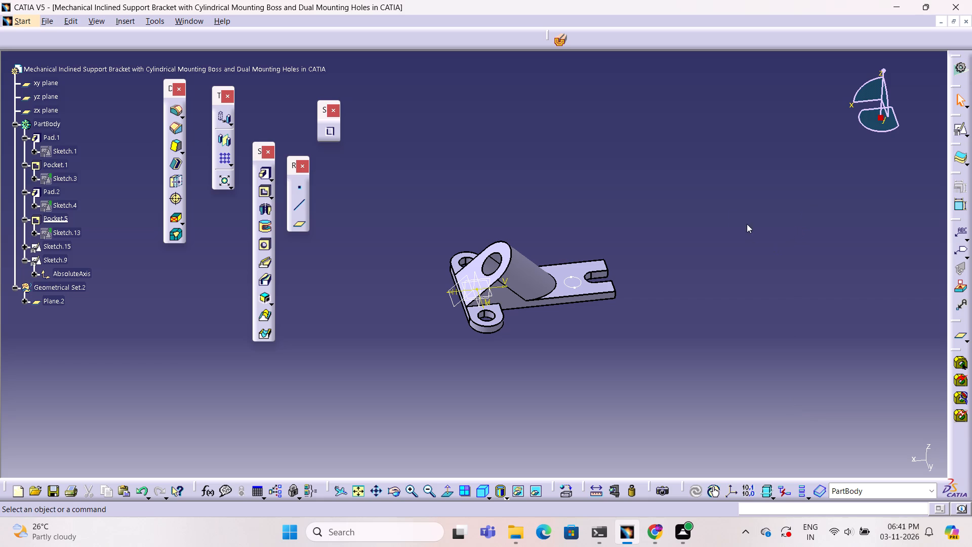
Delete the leftover circle sketch, Sketch.15, from the PartBody.
click(566, 287)
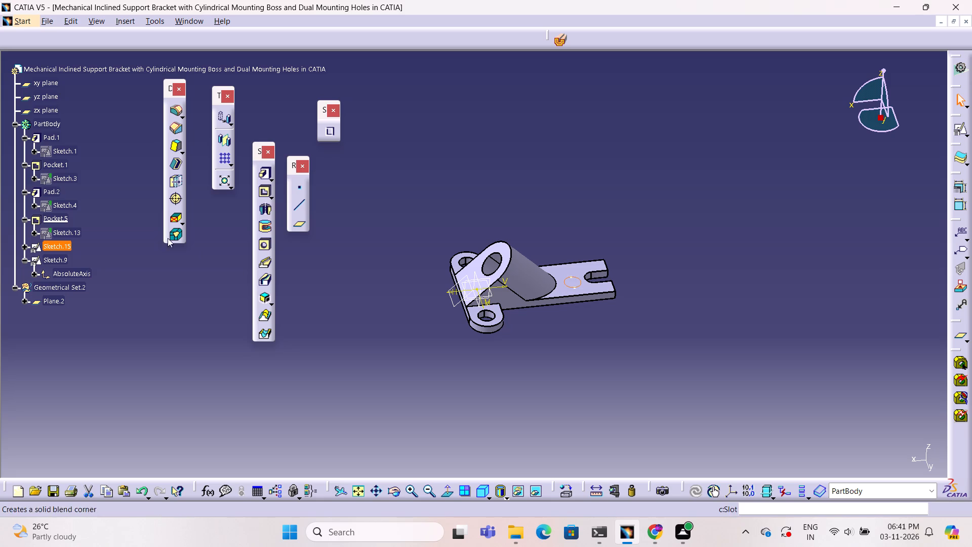
right_click(58, 247)
right_click(58, 247)
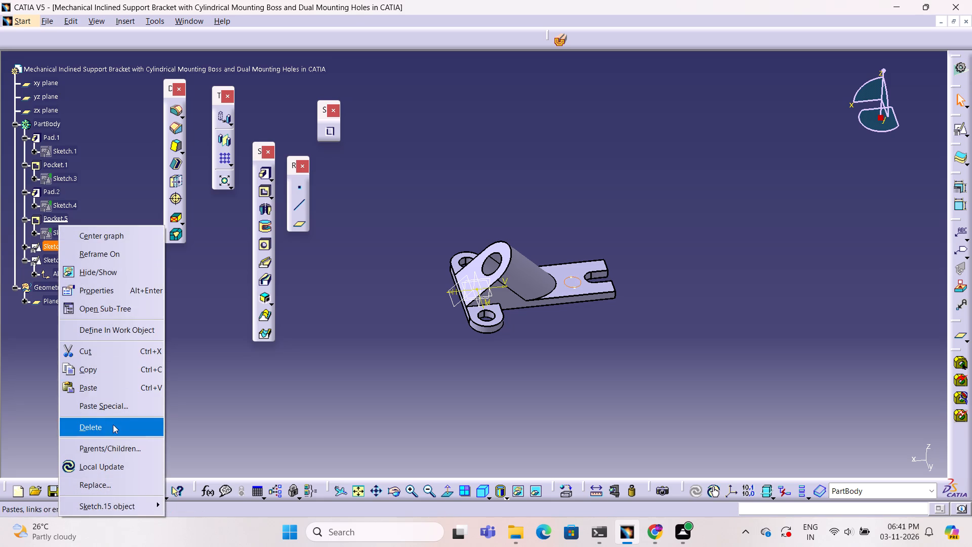
click(112, 425)
Examine the overall bracket shape from several angles, including the isometric view.
middle_drag(410, 332, 379, 386)
right_drag(410, 332, 379, 386)
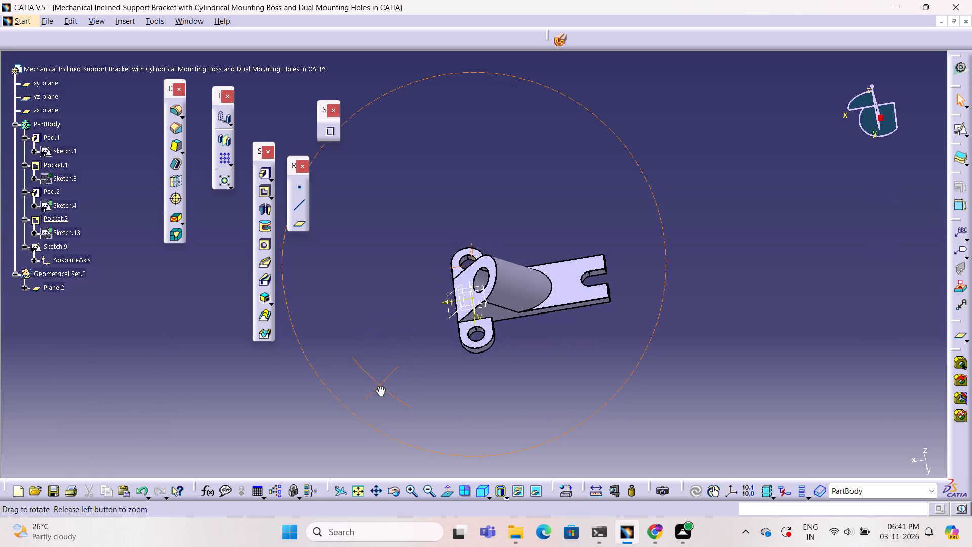
middle_drag(379, 386, 513, 320)
right_drag(379, 386, 534, 351)
middle_drag(545, 274, 534, 351)
middle_drag(572, 373, 576, 314)
drag(576, 314, 576, 308)
click(576, 303)
middle_click(576, 300)
click(576, 299)
middle_click(576, 299)
click(576, 299)
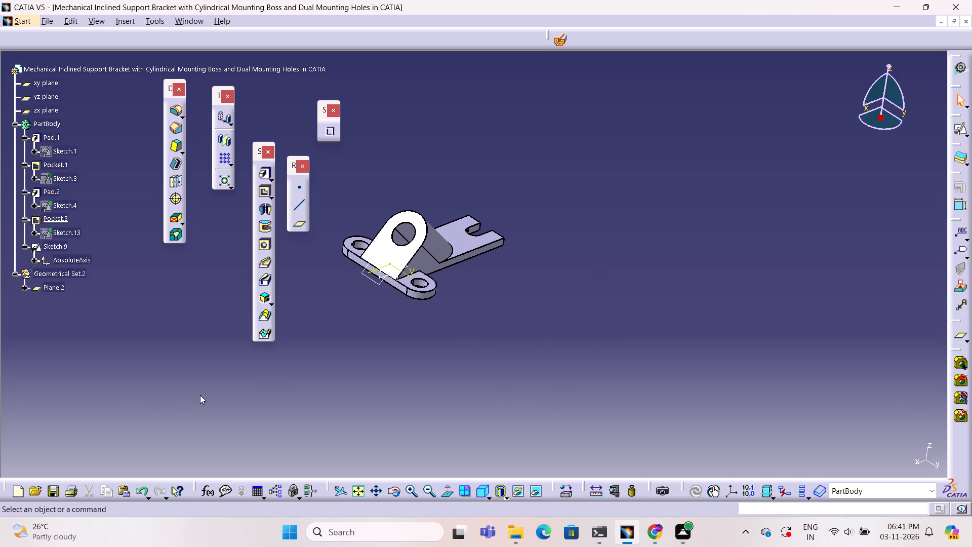
middle_drag(476, 294, 548, 309)
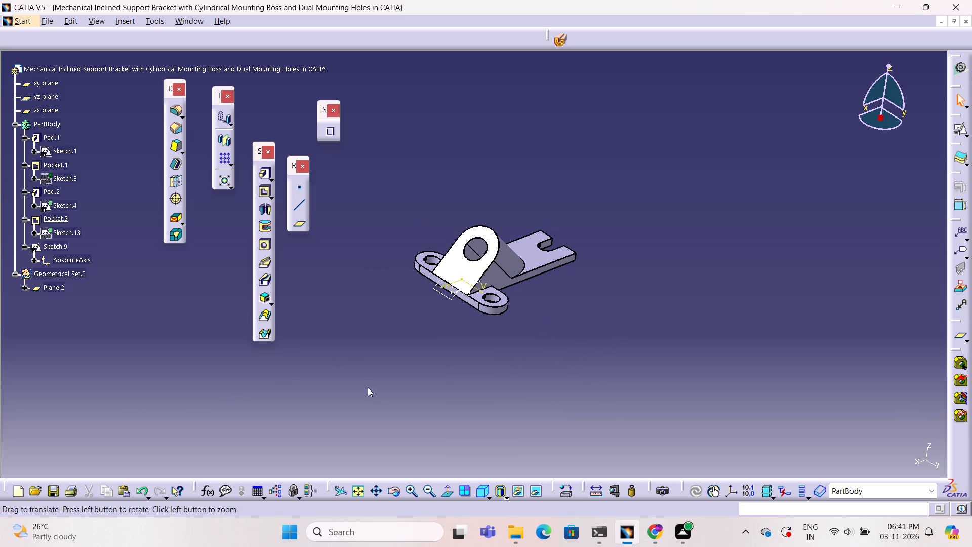
click(368, 387)
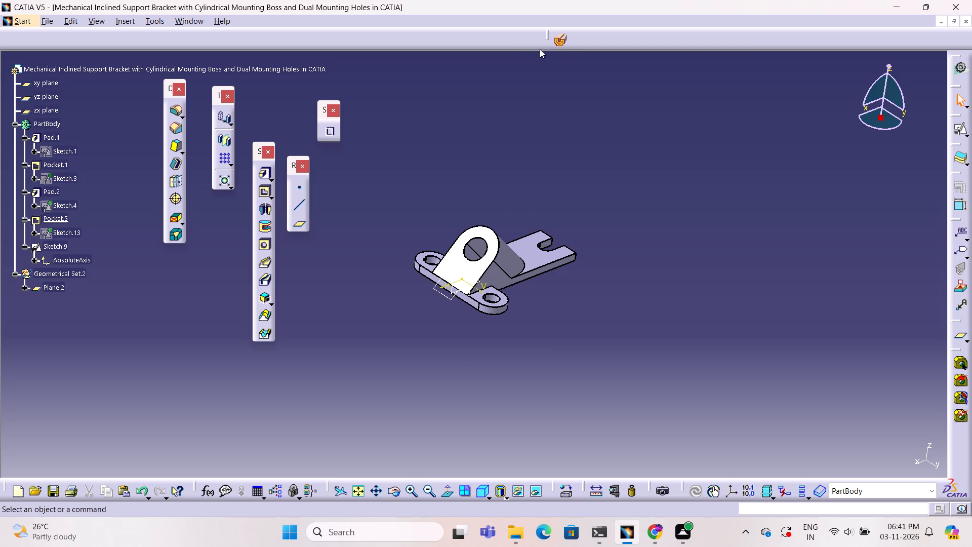
Examine the bracket's interior with a dynamic section cut lengthwise through the boss and slot, and remove the section.
click(563, 45)
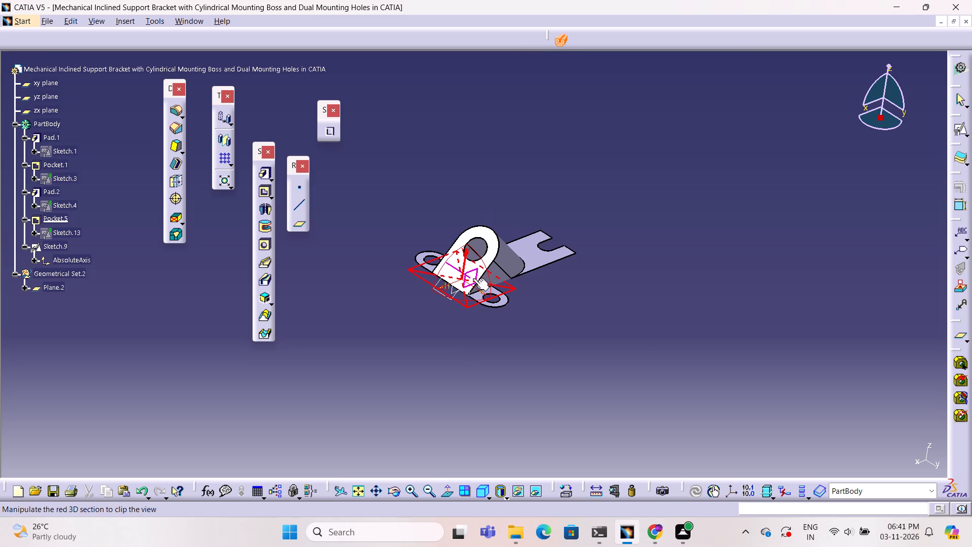
middle_drag(473, 278, 344, 306)
scroll(473, 278, down, 1)
right_drag(473, 278, 344, 306)
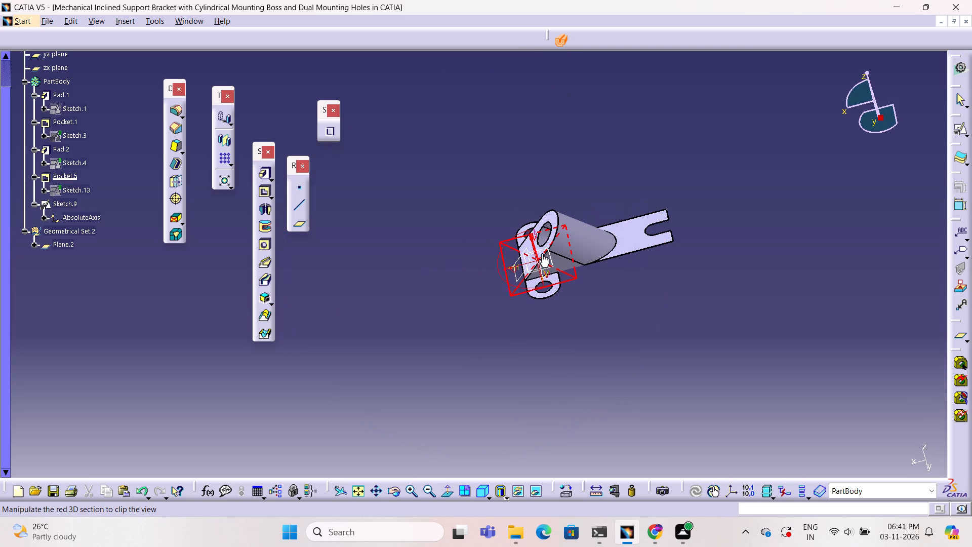
click(542, 250)
click(661, 266)
middle_drag(661, 267, 658, 271)
right_drag(660, 267, 658, 271)
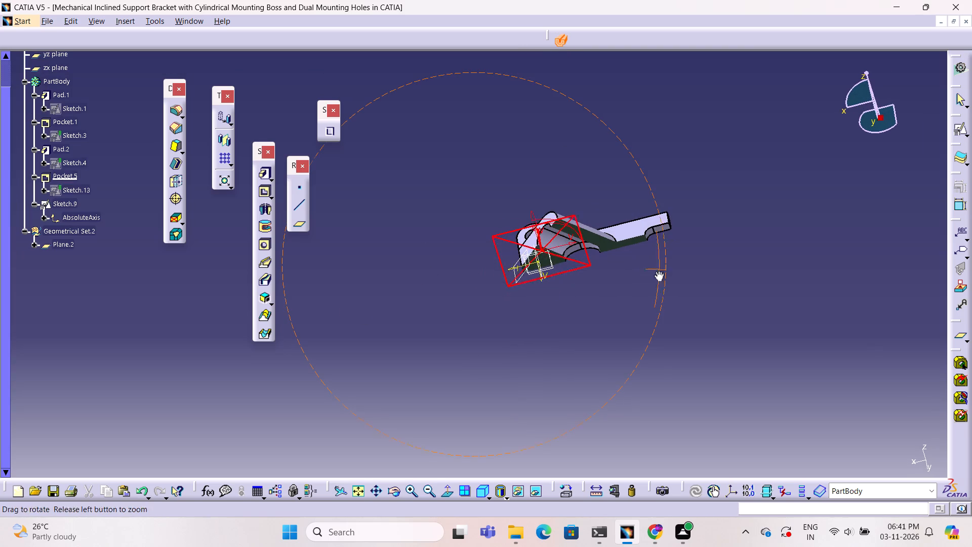
middle_drag(658, 271, 653, 293)
right_drag(658, 271, 653, 293)
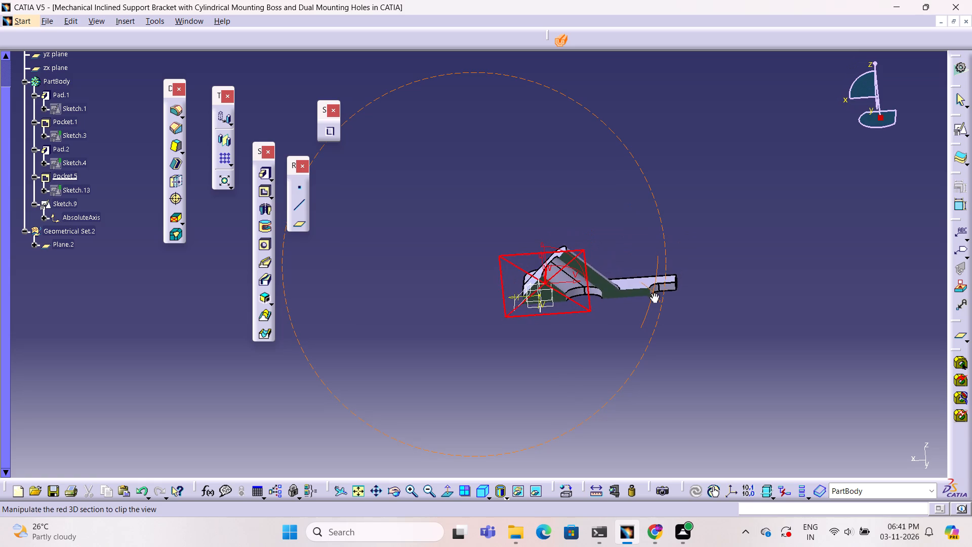
middle_drag(653, 293, 653, 302)
right_drag(653, 293, 653, 302)
right_click(653, 302)
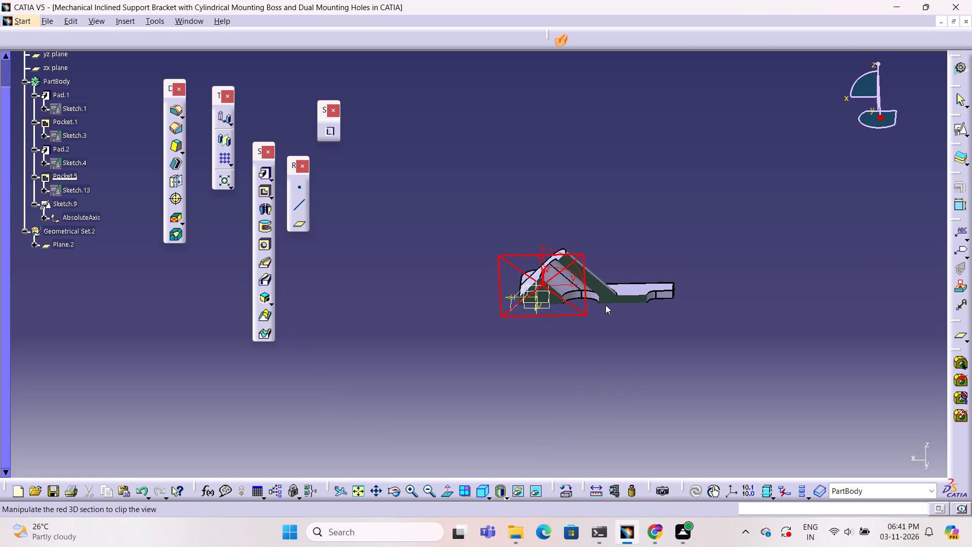
key(Escape)
key(Escape)
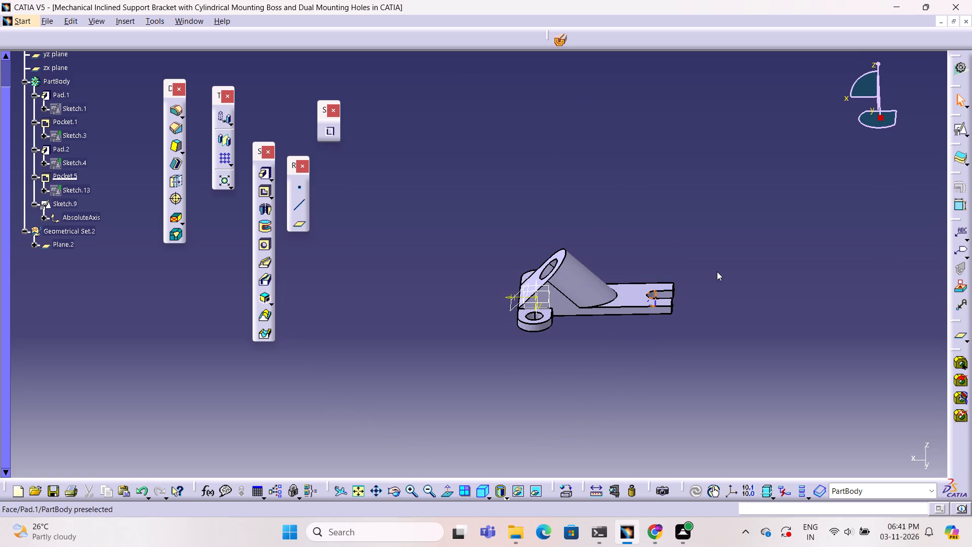
key(Escape)
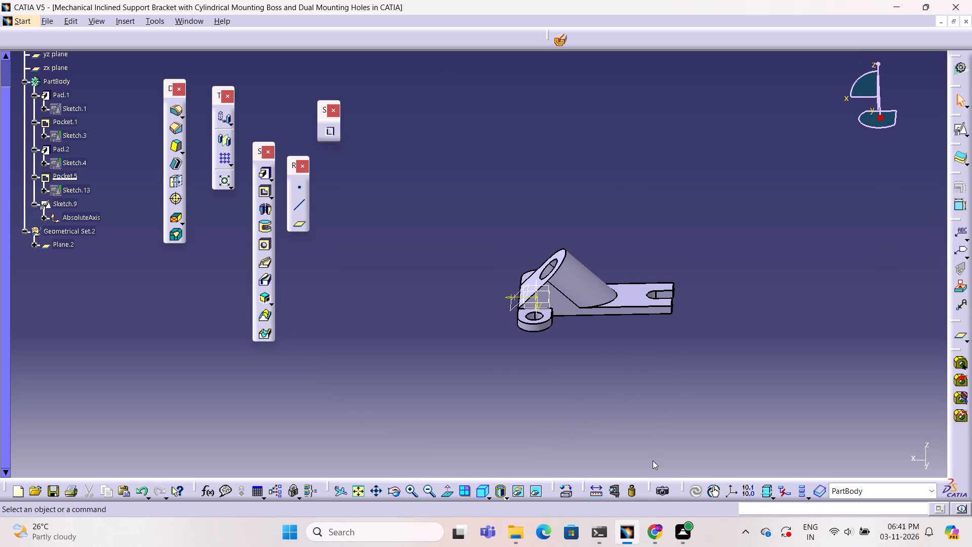
Measure the distance between the rounded outer edges of the two mounting ears.
click(595, 492)
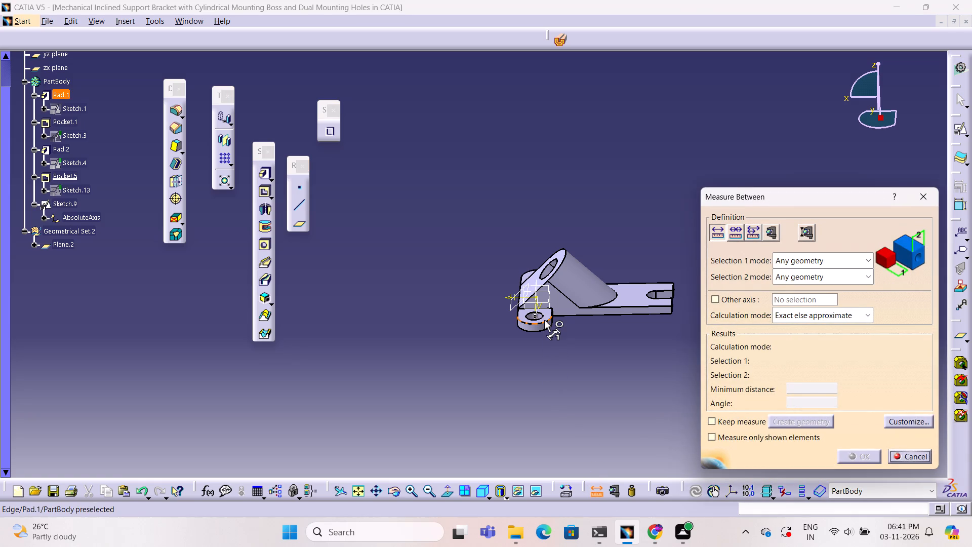
click(544, 320)
middle_drag(473, 388, 637, 383)
right_drag(473, 388, 637, 383)
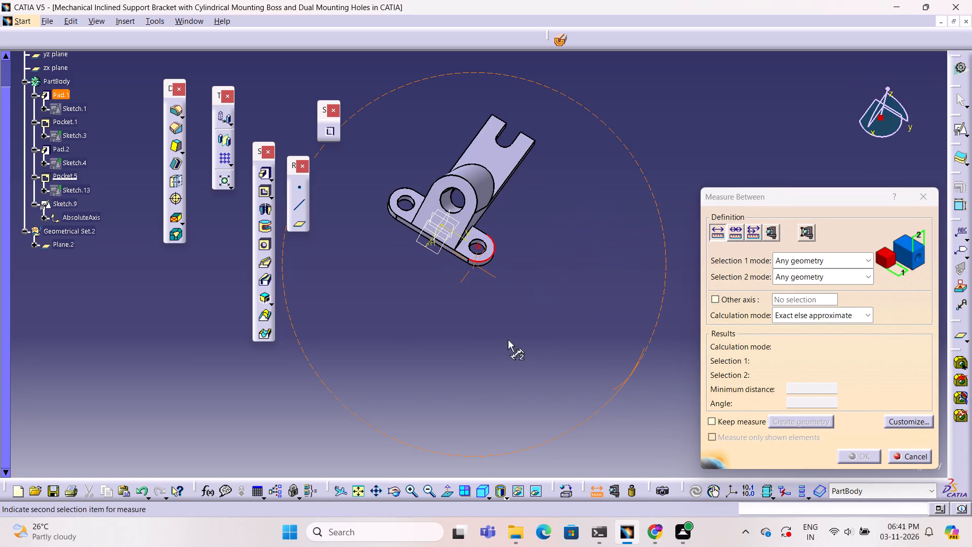
click(393, 188)
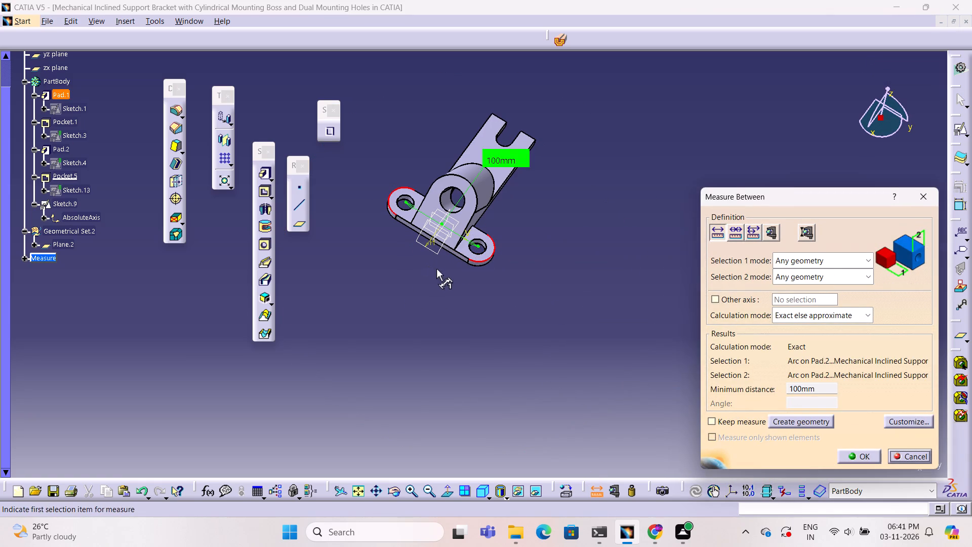
click(925, 197)
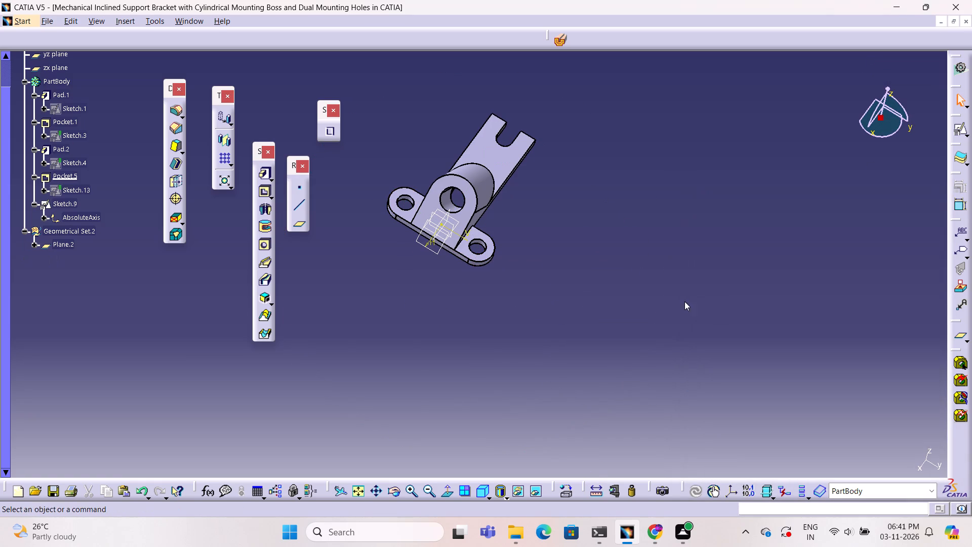
click(684, 302)
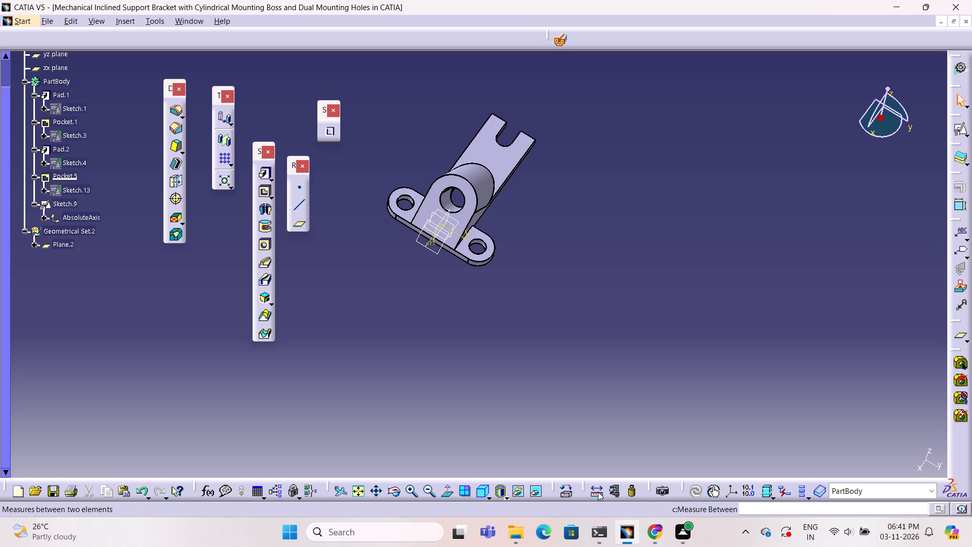
Measure the distance from one mounting ear's top face to the rounded outer edge of the opposite ear.
click(597, 492)
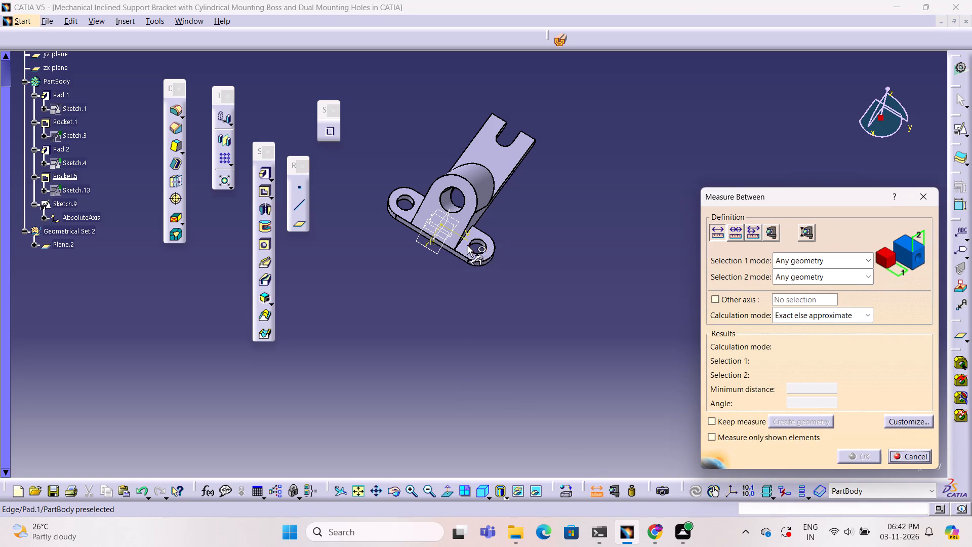
click(494, 253)
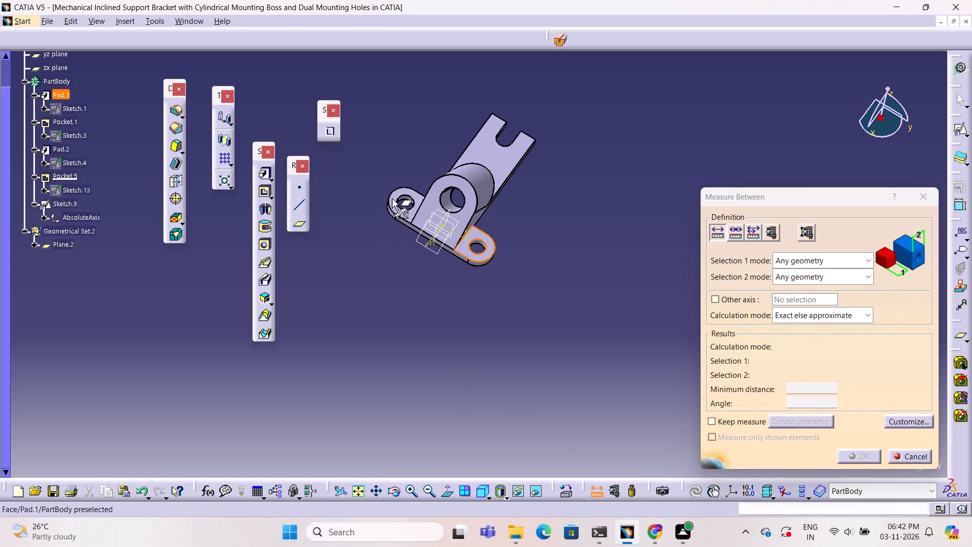
click(391, 194)
right_click(816, 191)
right_drag(809, 201, 786, 211)
right_click(786, 211)
right_click(786, 211)
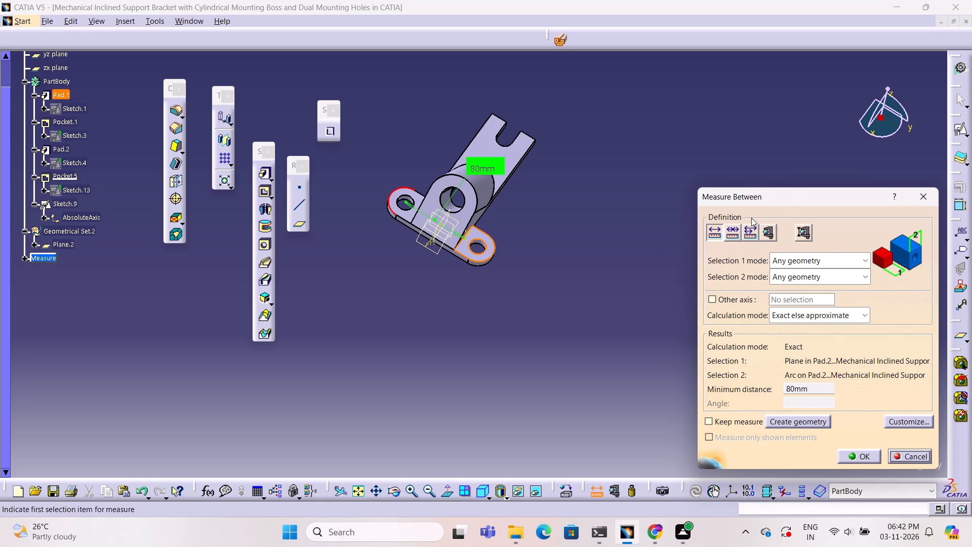
click(923, 188)
click(758, 189)
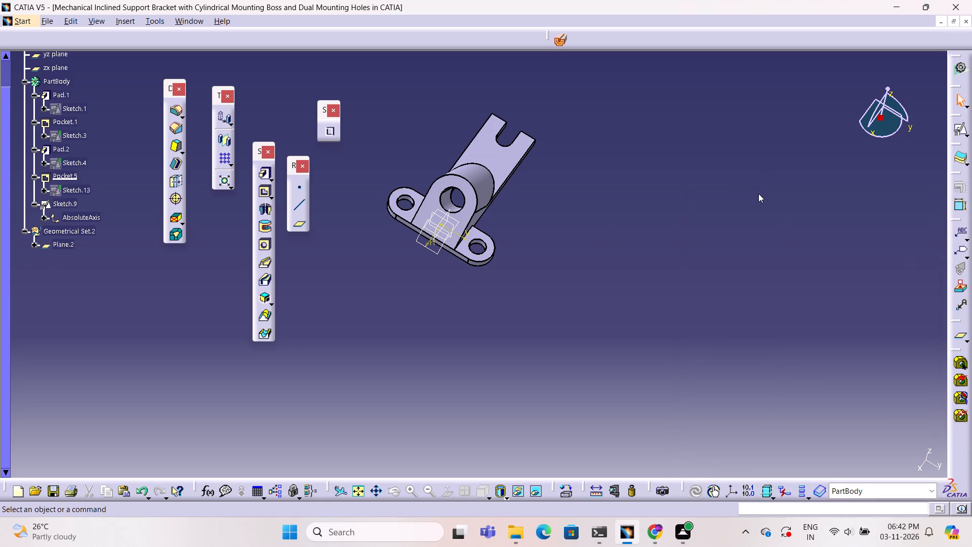
Measure the distance between the rounded outer edges of the two mounting ears.
click(593, 493)
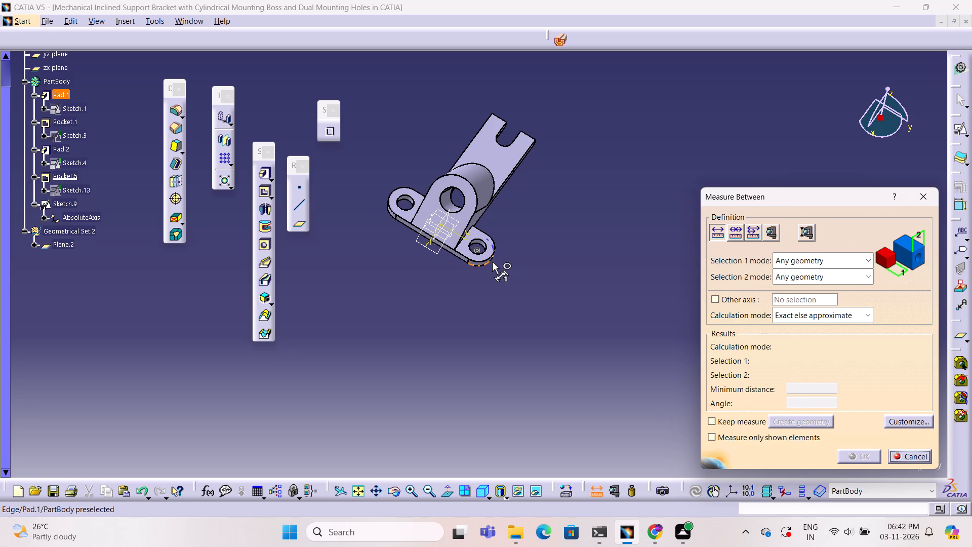
click(494, 256)
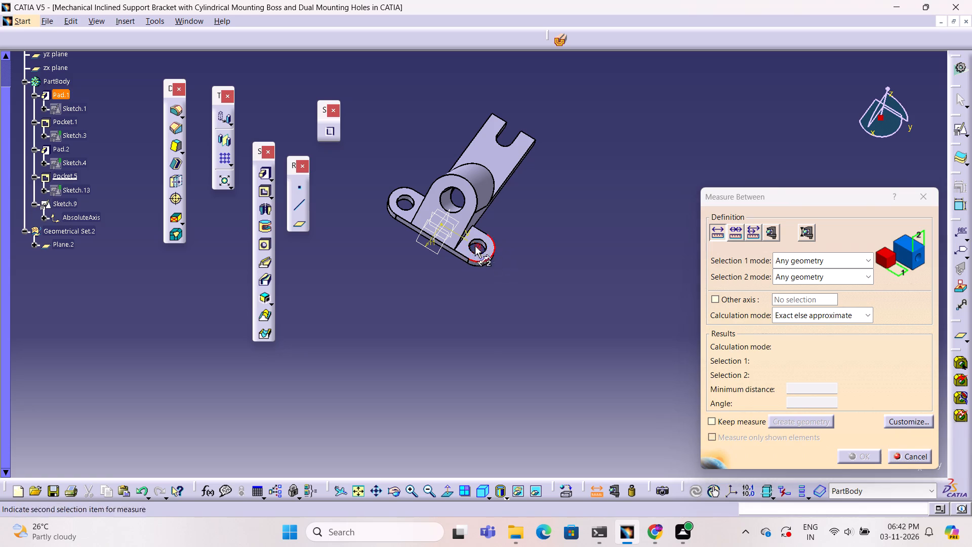
click(391, 193)
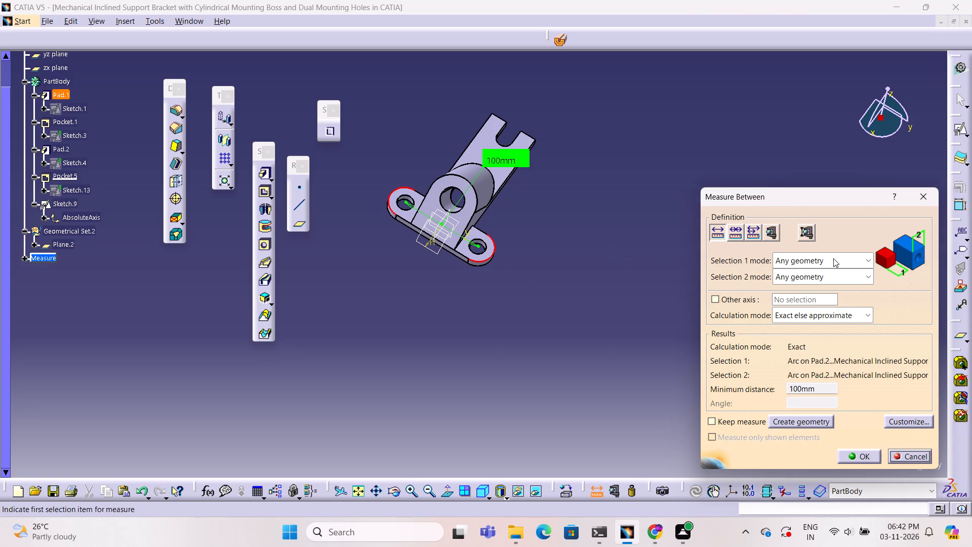
click(936, 193)
click(856, 212)
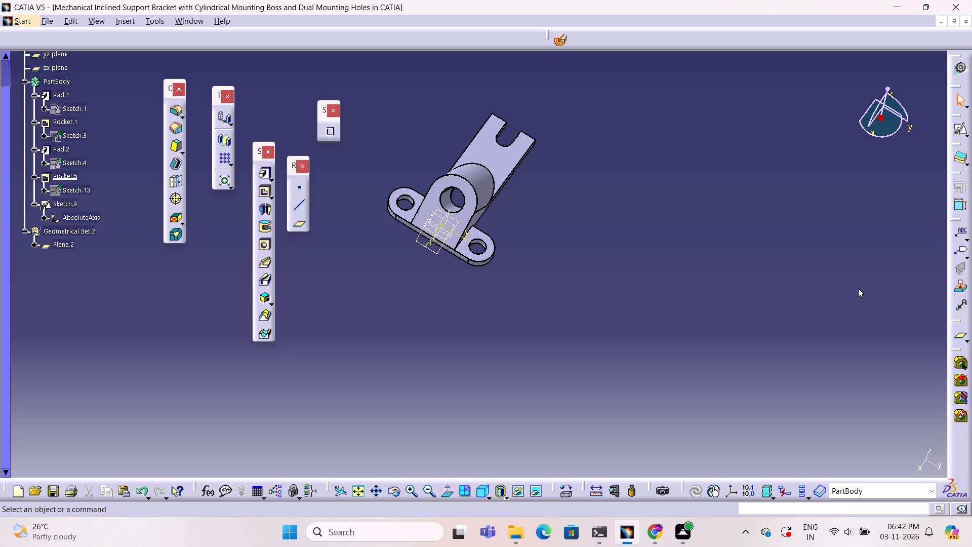
click(780, 319)
click(622, 339)
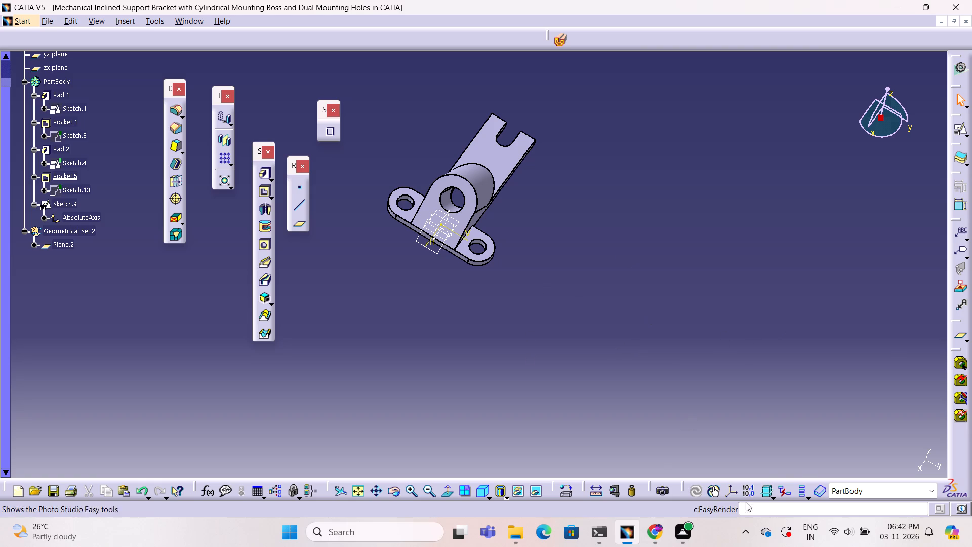
Repeat the distance measurement between the ears' rounded outer edges, and try the chain, fan and single-item measuring modes.
click(598, 493)
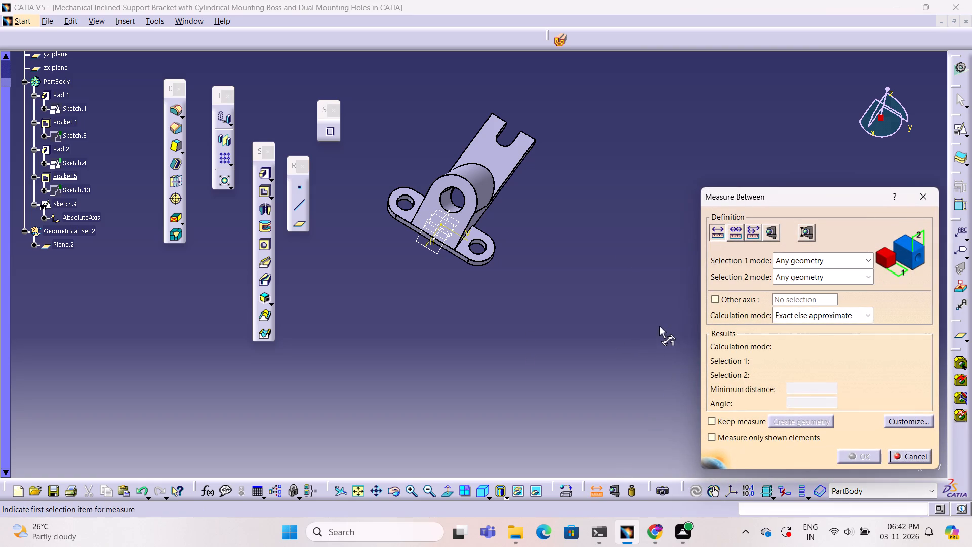
click(496, 250)
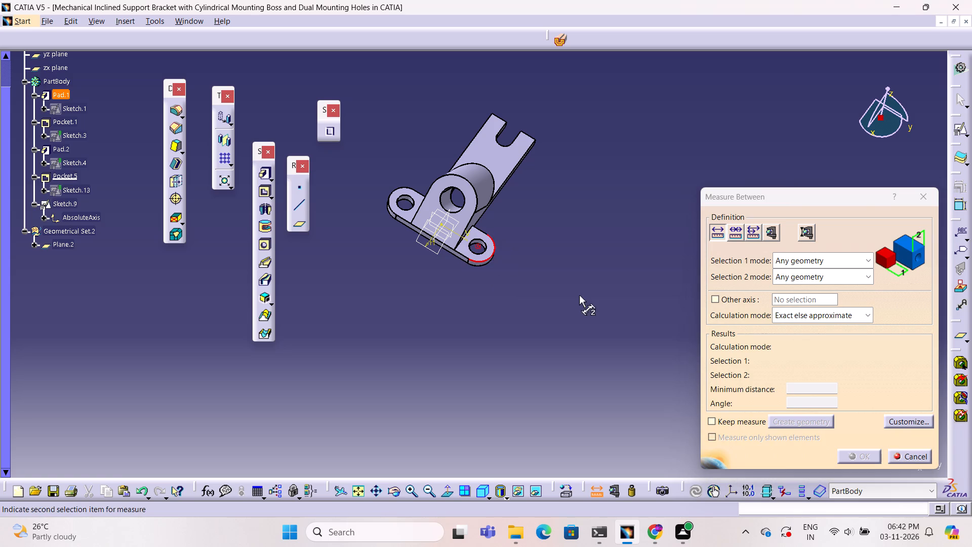
click(388, 194)
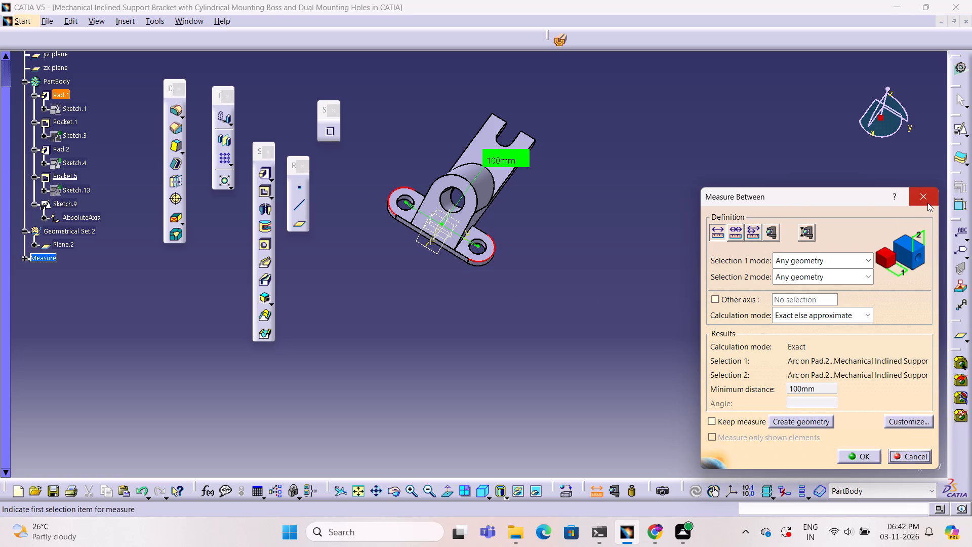
click(738, 235)
click(755, 232)
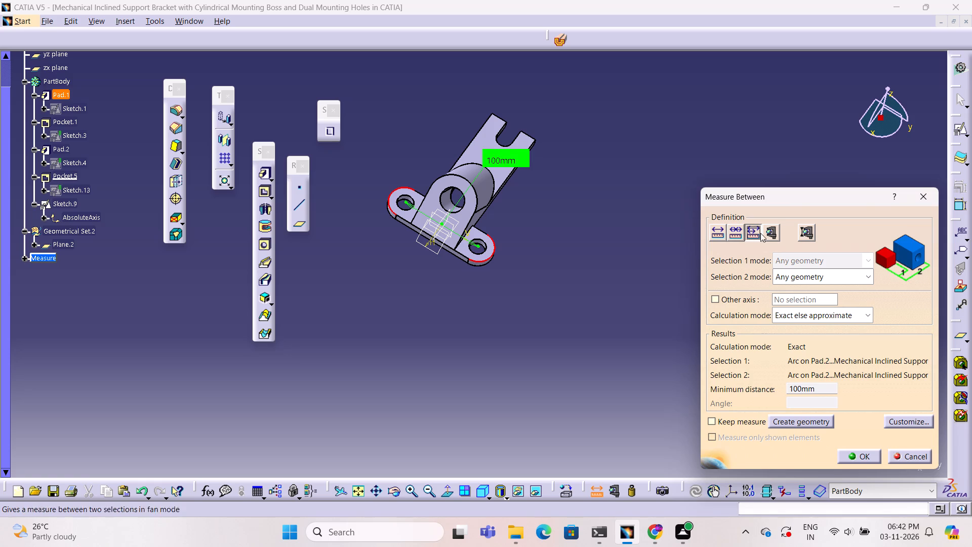
click(775, 235)
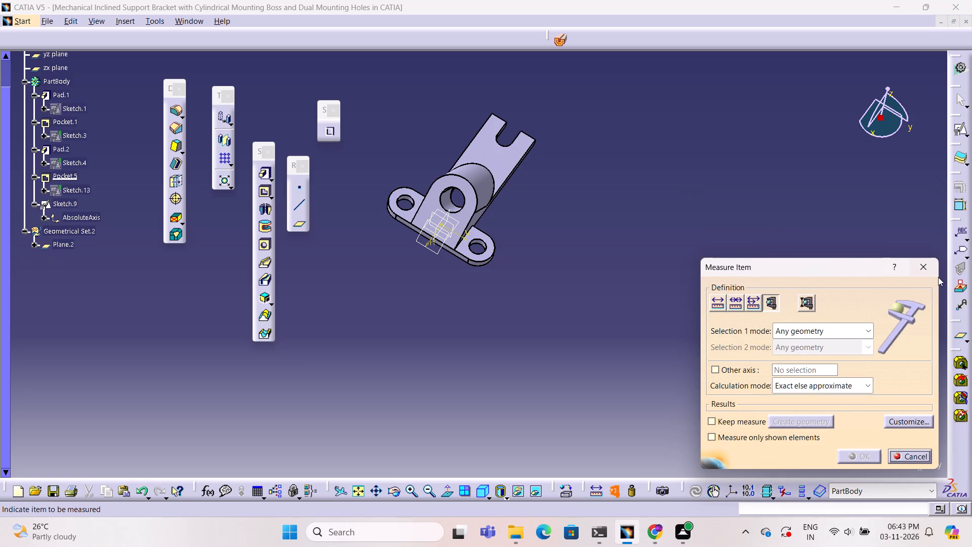
click(926, 270)
click(755, 265)
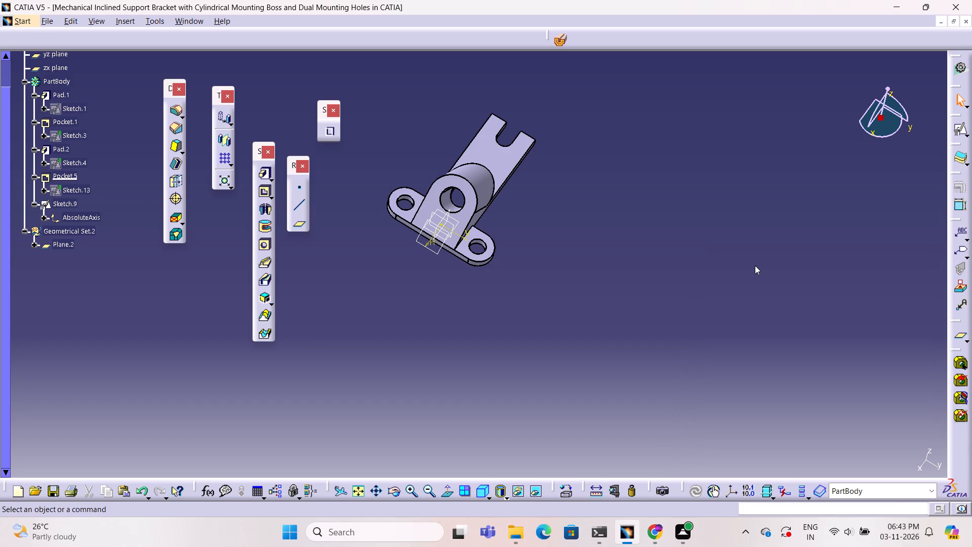
click(761, 301)
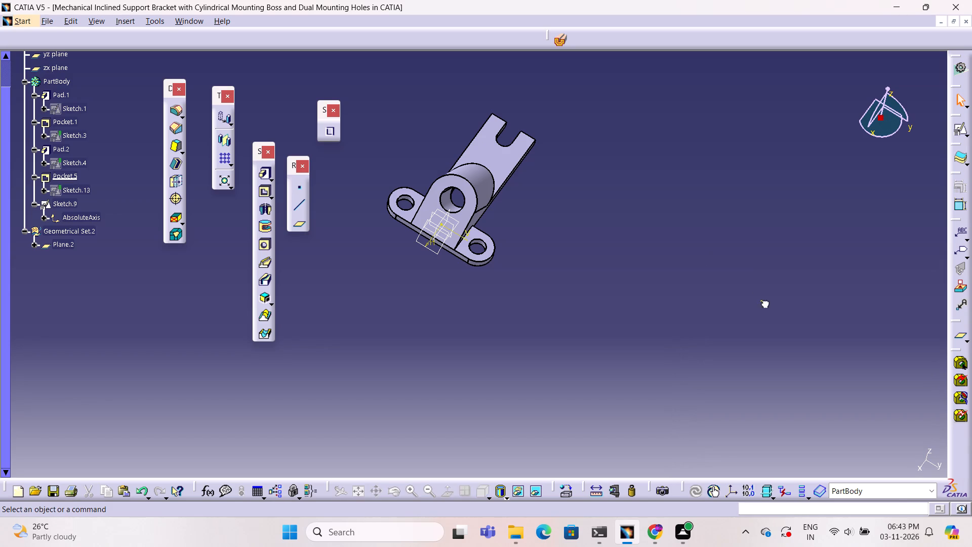
Measure between the rounded outer edges of the two mounting ears in fan mode and inspect the measurement from the bracket's underside.
middle_drag(682, 260, 572, 269)
right_drag(682, 260, 572, 269)
middle_click(572, 269)
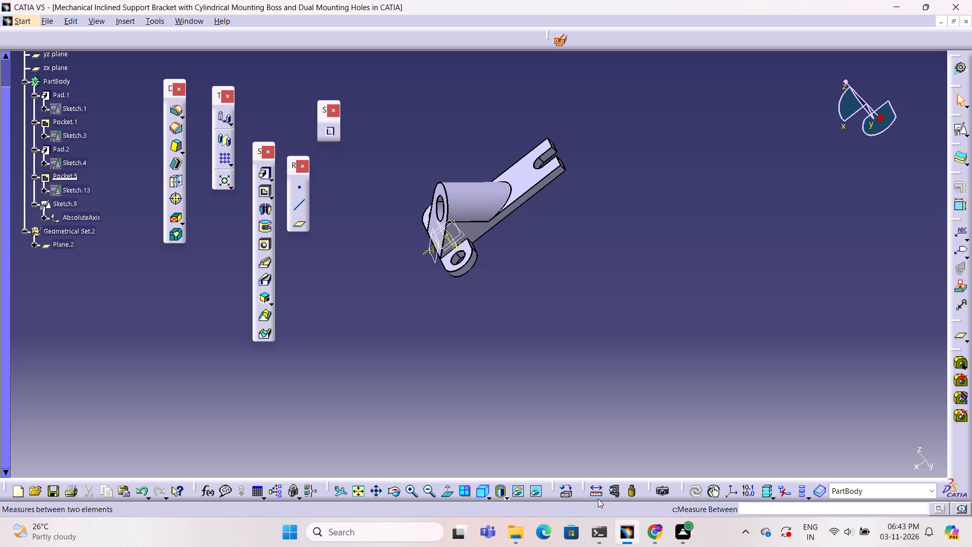
click(597, 493)
middle_drag(466, 261, 601, 294)
right_drag(466, 261, 601, 294)
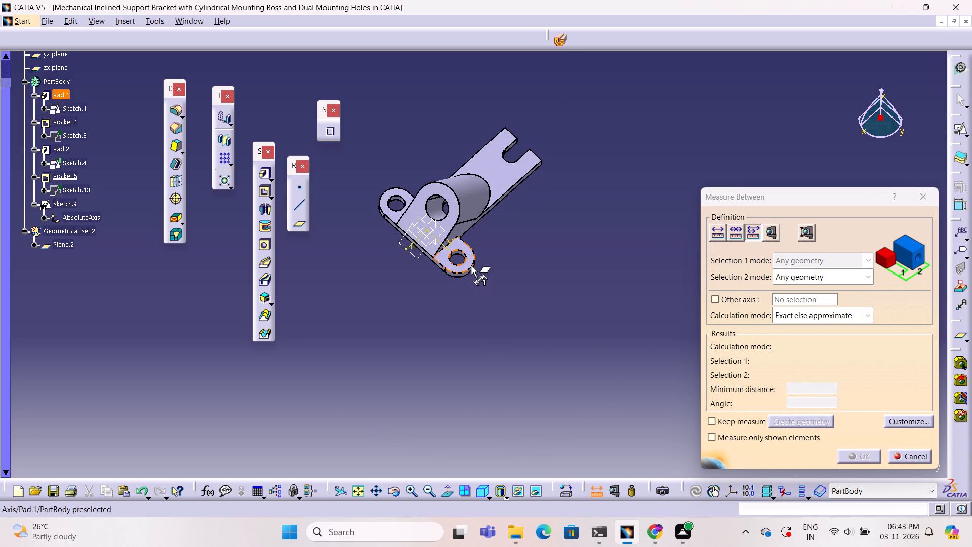
click(468, 267)
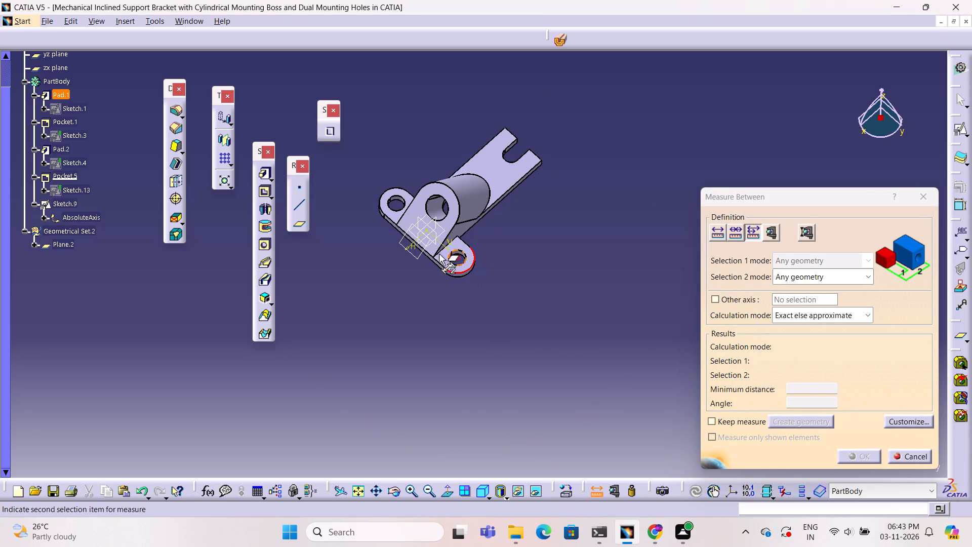
click(383, 192)
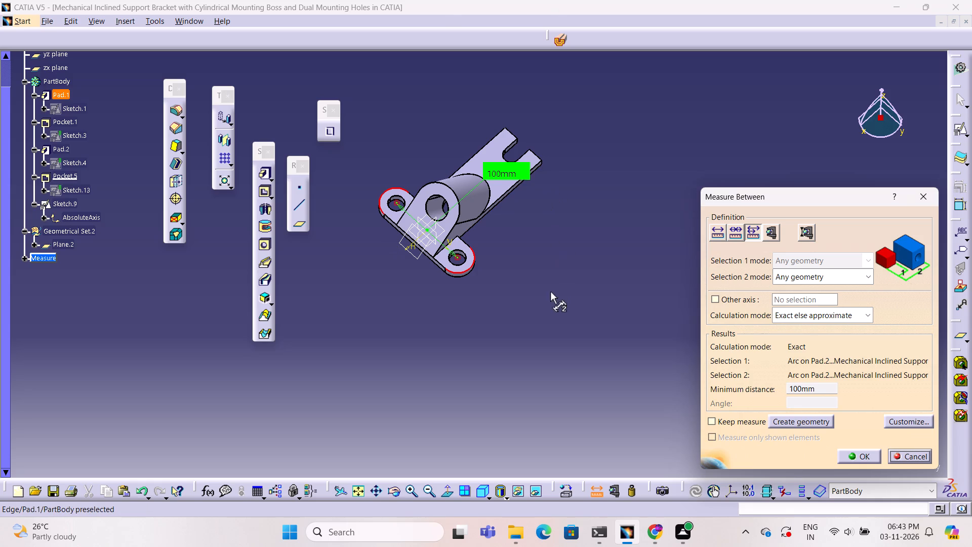
middle_drag(516, 306, 590, 101)
scroll(517, 304, down, 1)
right_drag(517, 304, 590, 101)
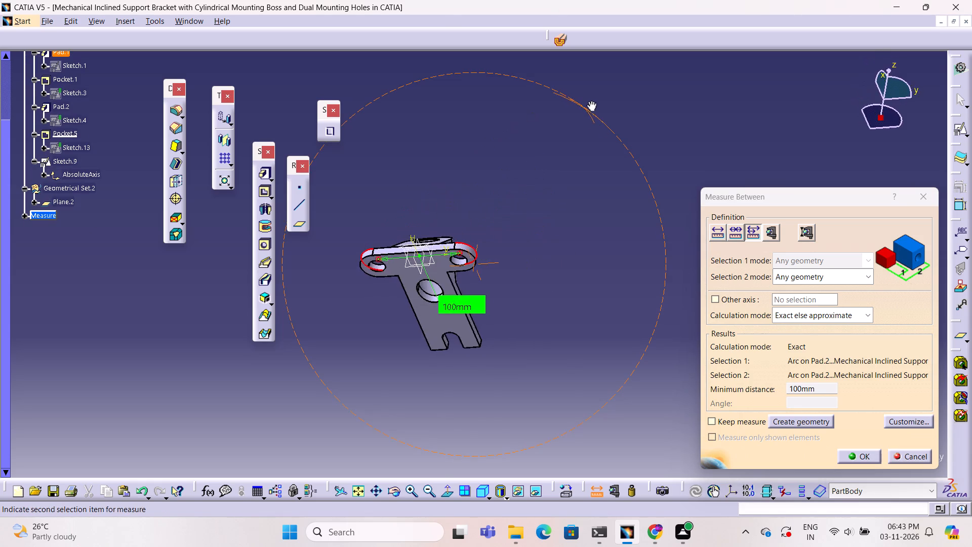
right_drag(590, 101, 584, 119)
middle_drag(590, 101, 584, 119)
middle_drag(501, 327, 561, 218)
right_click(501, 327)
click(841, 273)
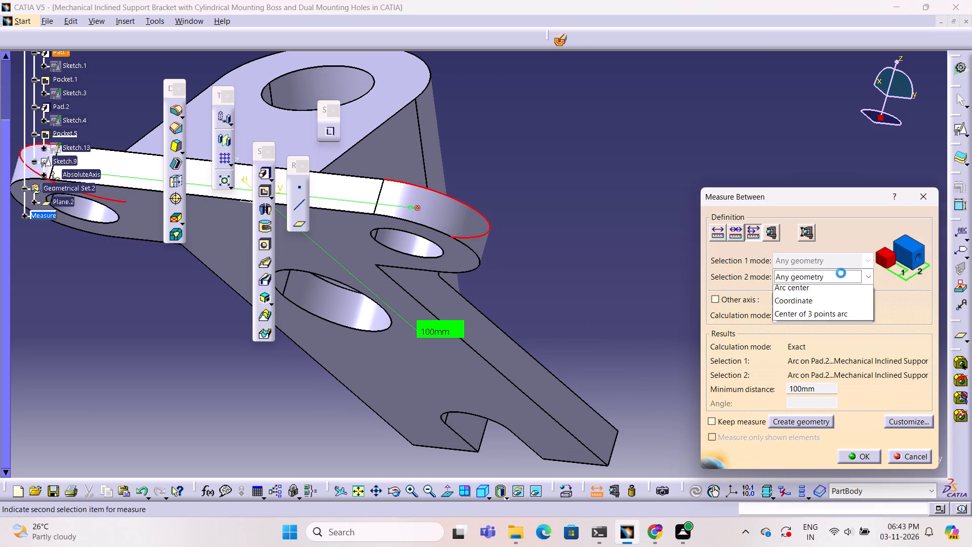
triple_click(627, 214)
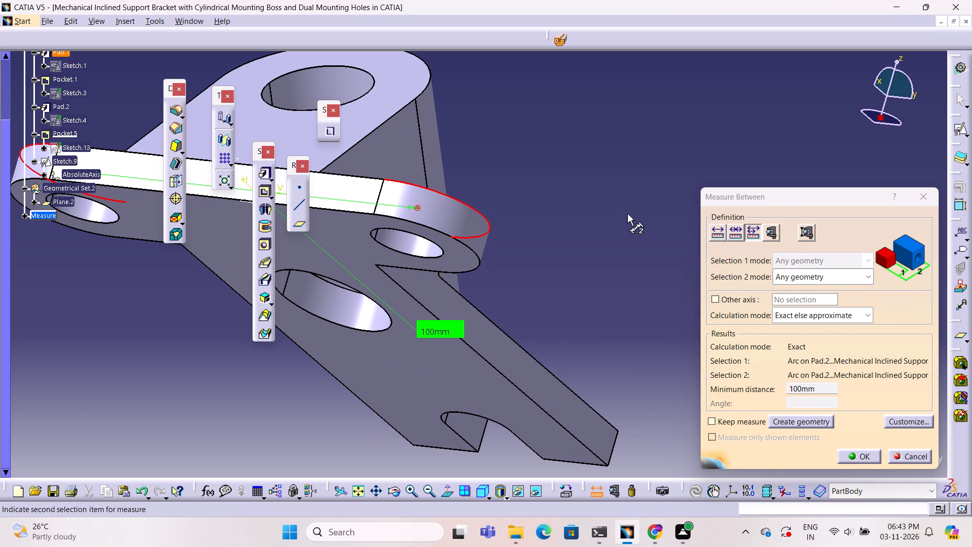
click(929, 198)
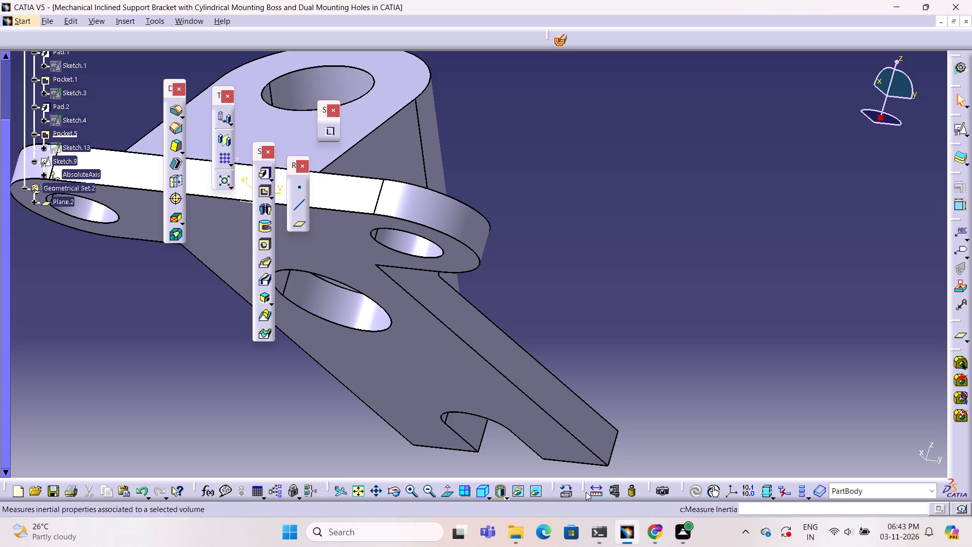
Set Measure Between to its standard two-selection mode and customize it to display distance components in 3D.
click(595, 489)
click(715, 232)
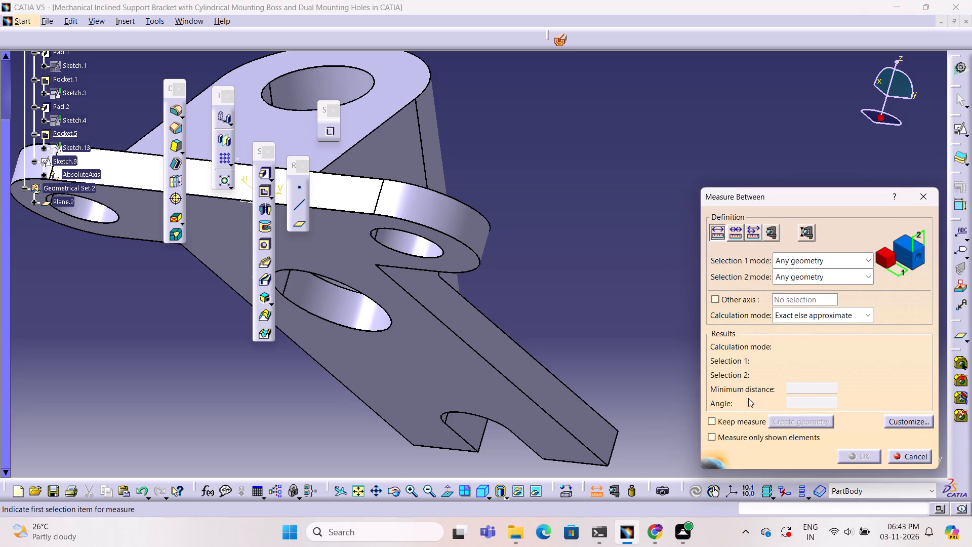
click(898, 423)
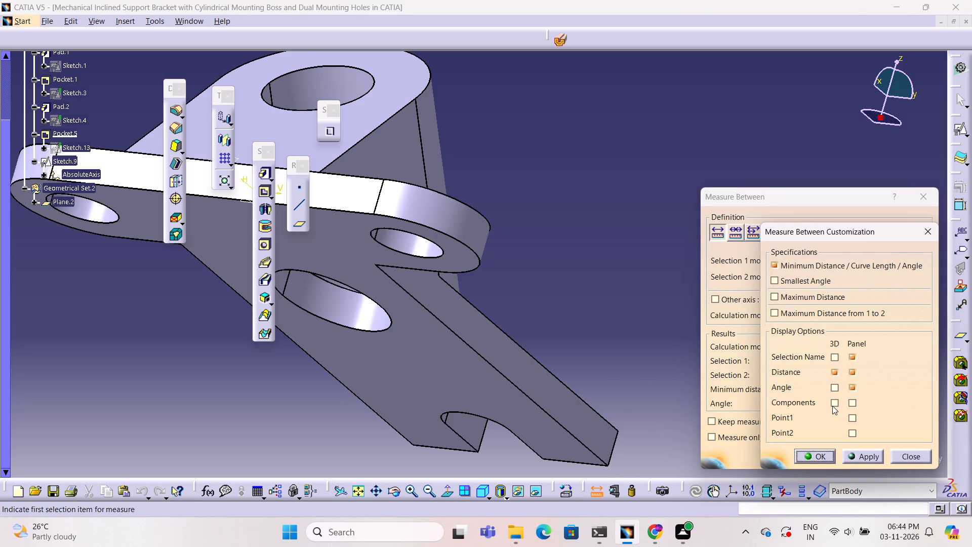
click(833, 401)
click(866, 453)
drag(829, 449, 825, 454)
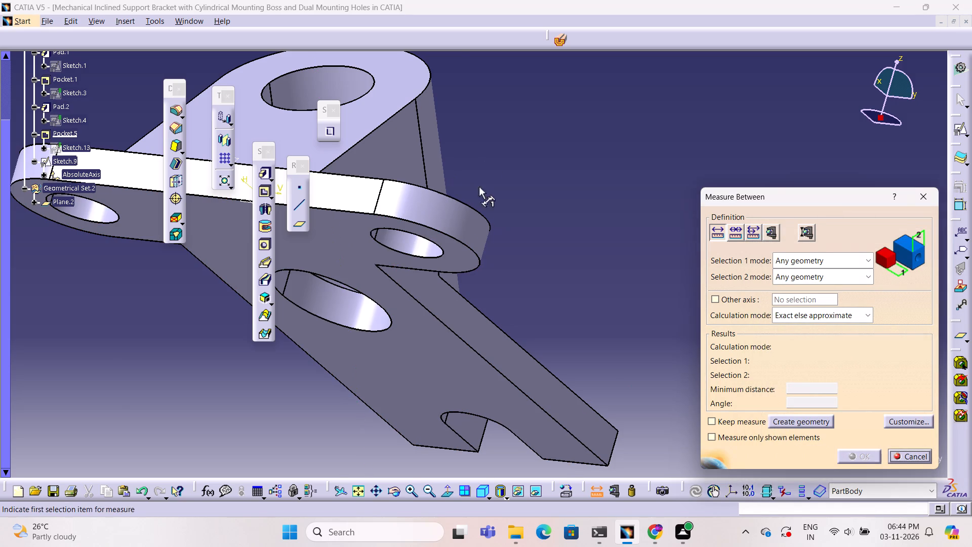
Measure the distance with its X, Y and Z components between the lower rounded outer edges of the two mounting ears.
click(471, 249)
middle_drag(446, 219, 539, 291)
right_drag(444, 219, 539, 291)
middle_drag(477, 313, 689, 332)
middle_drag(425, 312, 530, 334)
middle_drag(421, 297, 419, 375)
right_drag(421, 297, 421, 375)
click(285, 273)
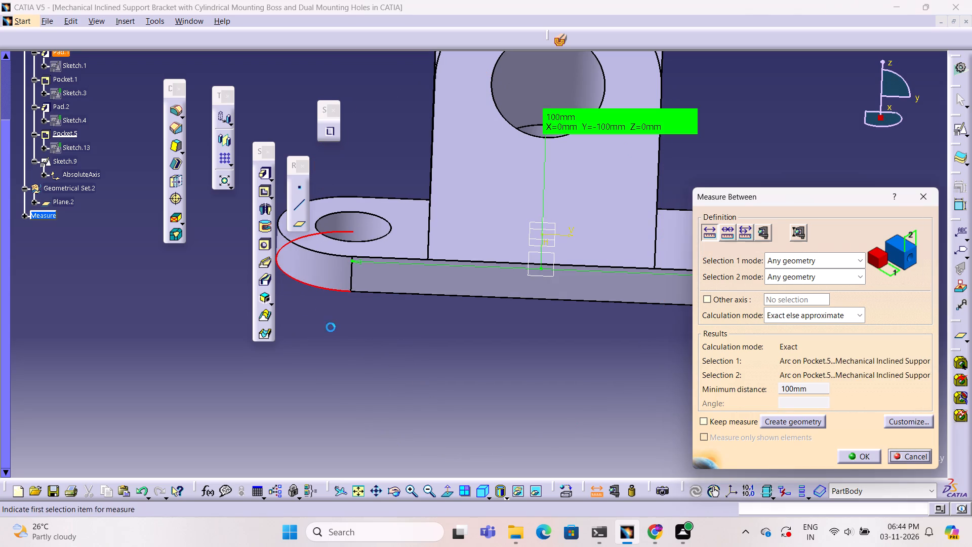
middle_drag(407, 328, 291, 303)
middle_click(291, 303)
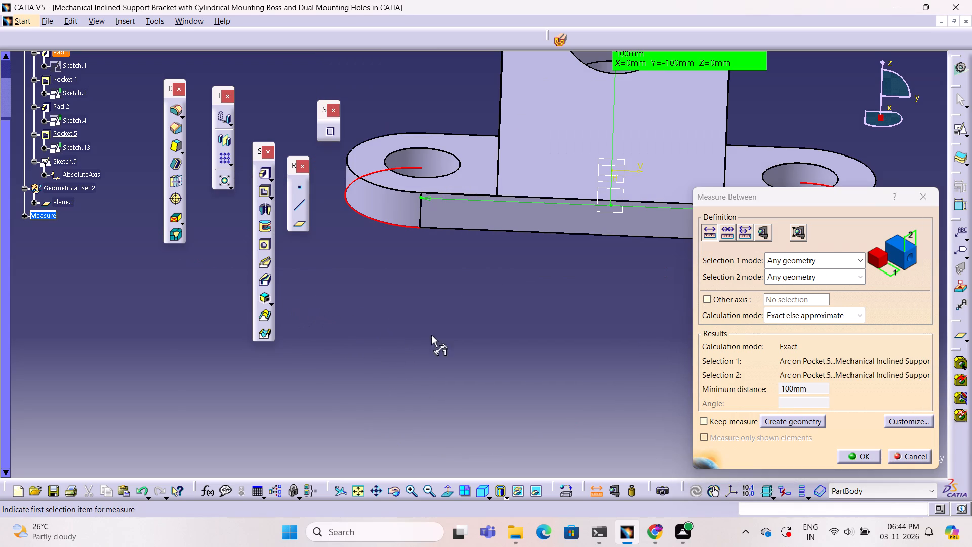
middle_drag(452, 317, 368, 335)
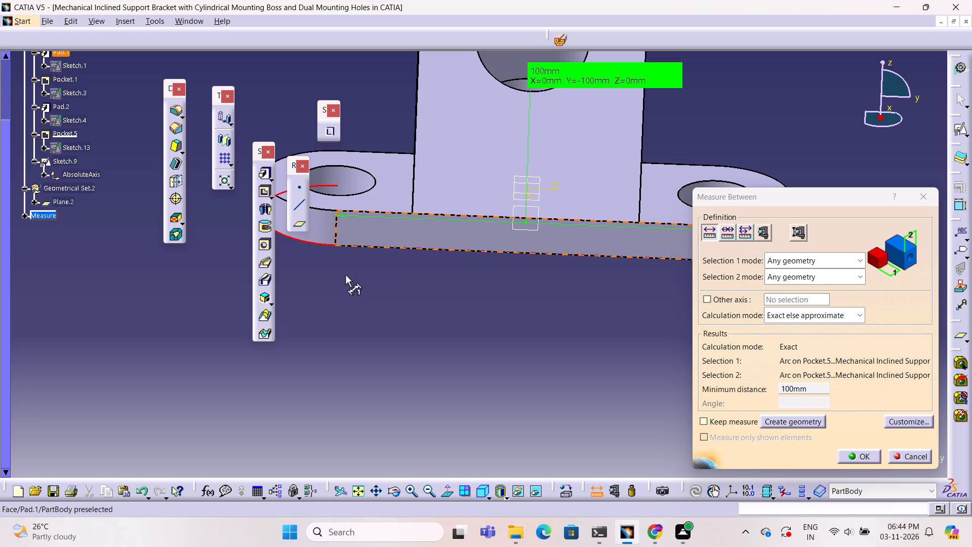
click(919, 196)
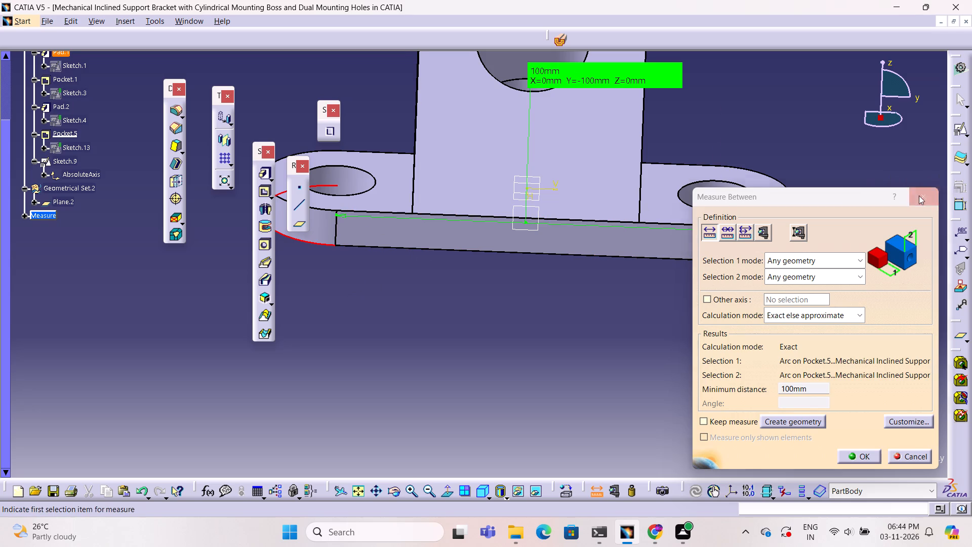
click(776, 307)
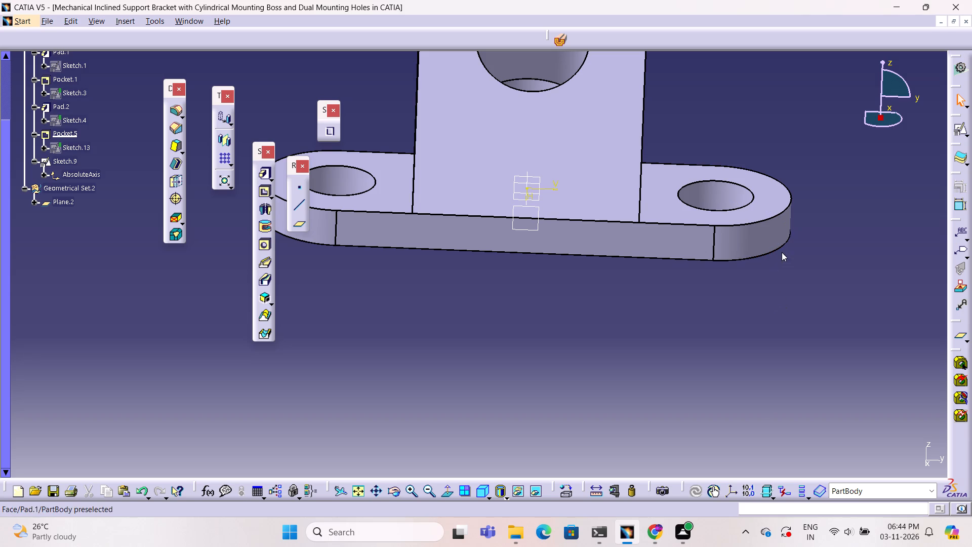
click(783, 284)
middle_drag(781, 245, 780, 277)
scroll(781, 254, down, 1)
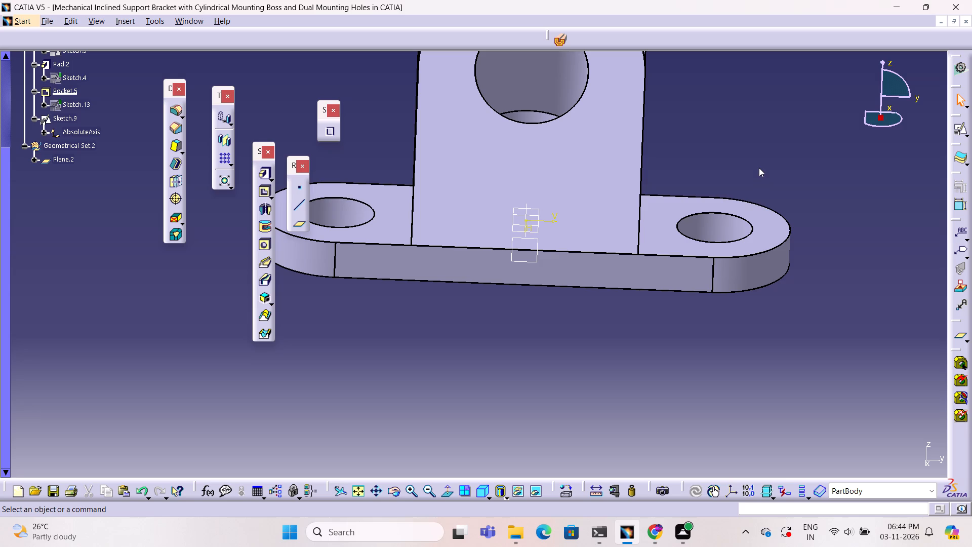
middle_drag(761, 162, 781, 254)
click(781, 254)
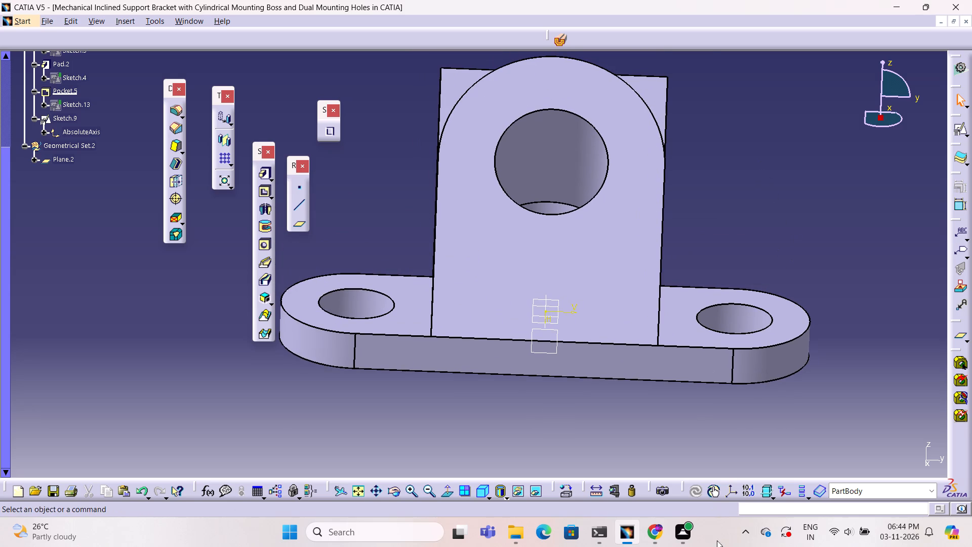
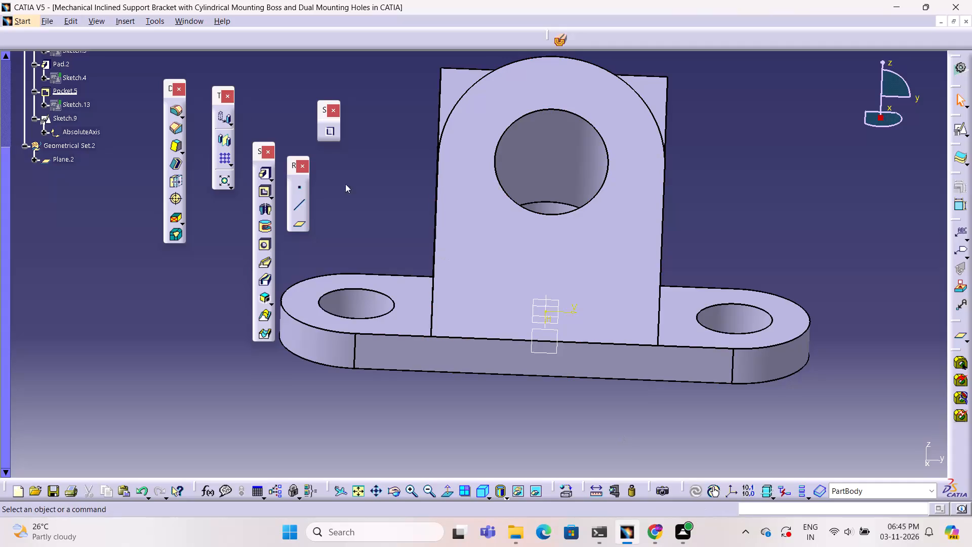
Stop the running macro recording.
click(160, 23)
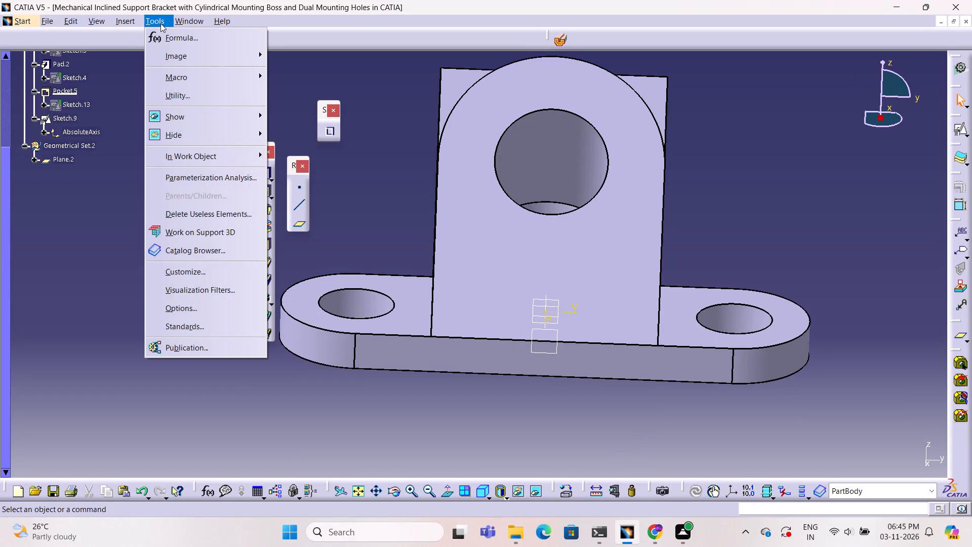
click(260, 82)
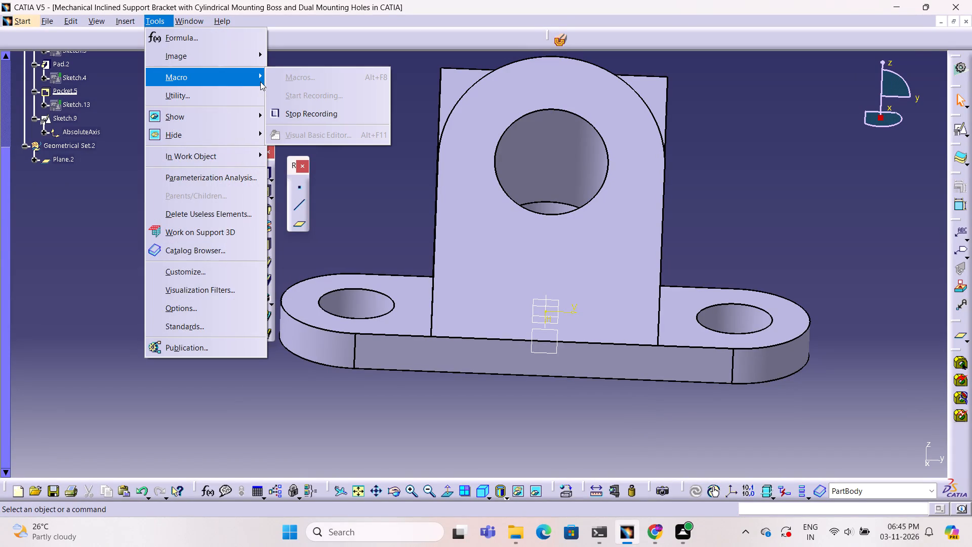
click(343, 116)
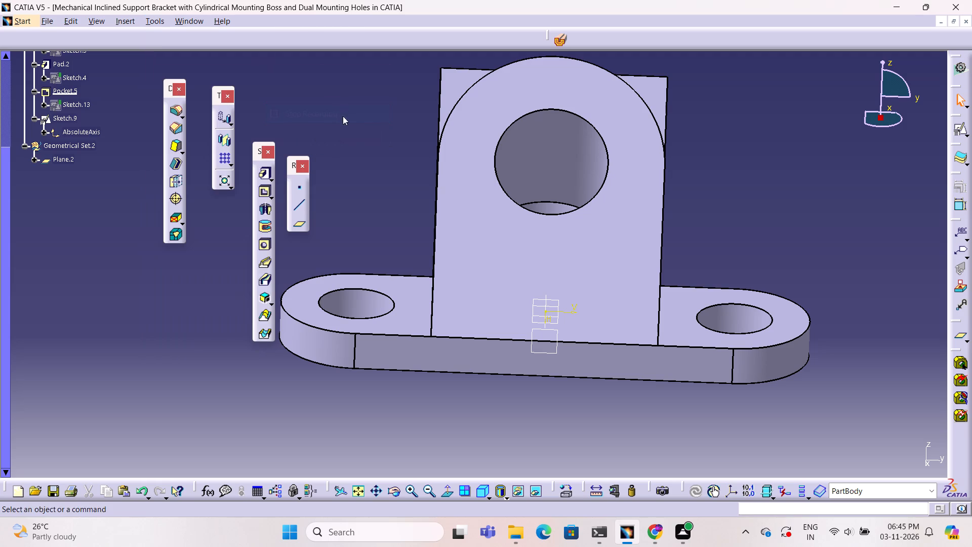
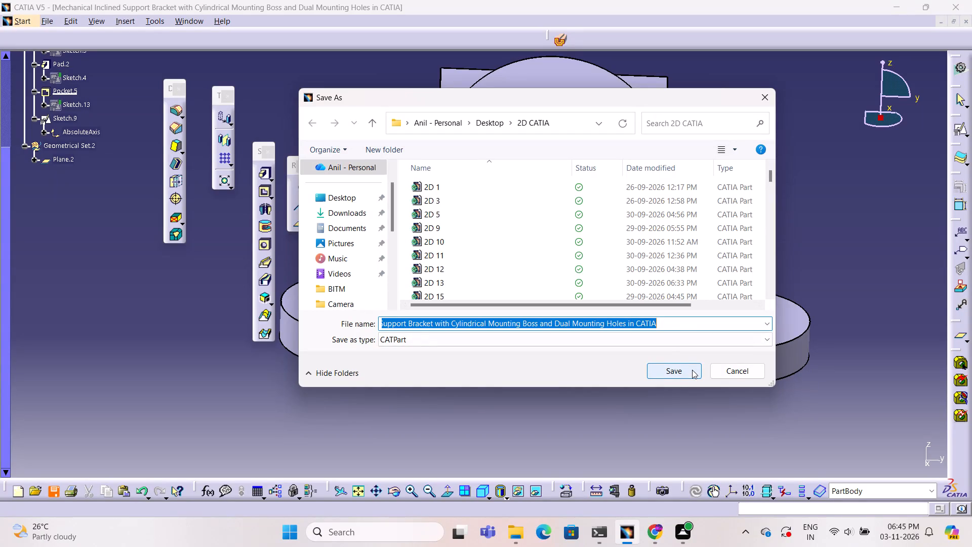
Save the part as a CATPart named Mechanical Inclined Support Bracket with Cylindrical Mounting Boss and Dual Mounting Holes in CATIA.
click(692, 370)
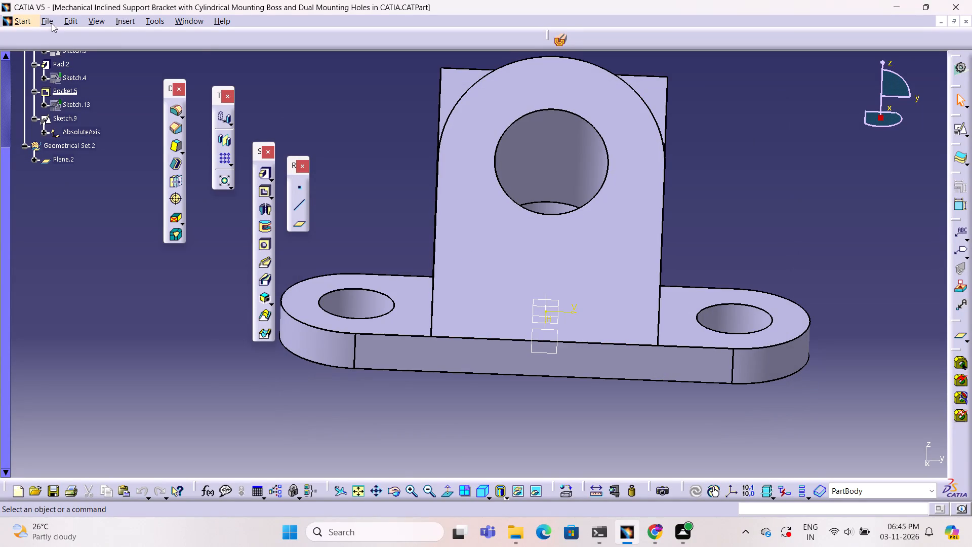
Save a copy of the bracket part in igs format under the same file name in the 2D CATIA folder.
click(49, 22)
click(120, 133)
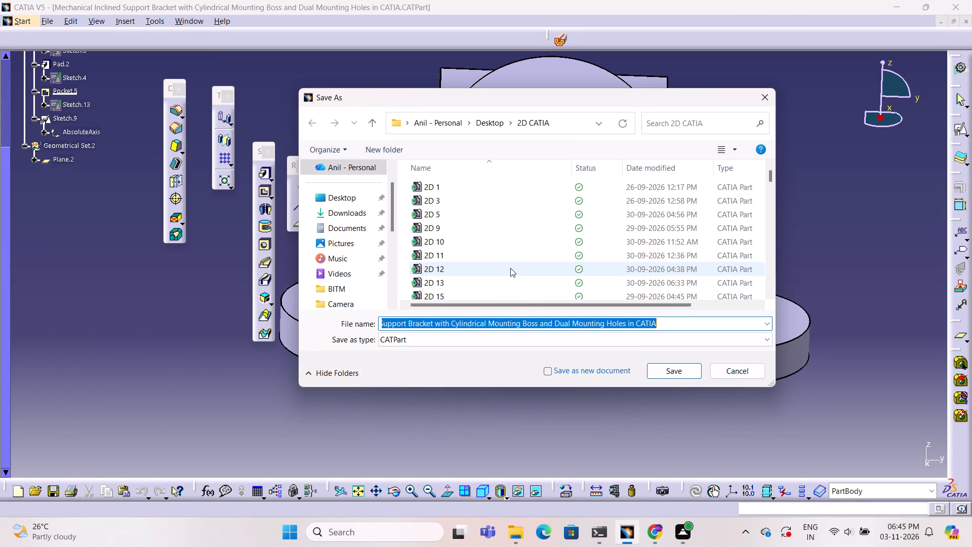
click(550, 347)
click(552, 342)
click(509, 372)
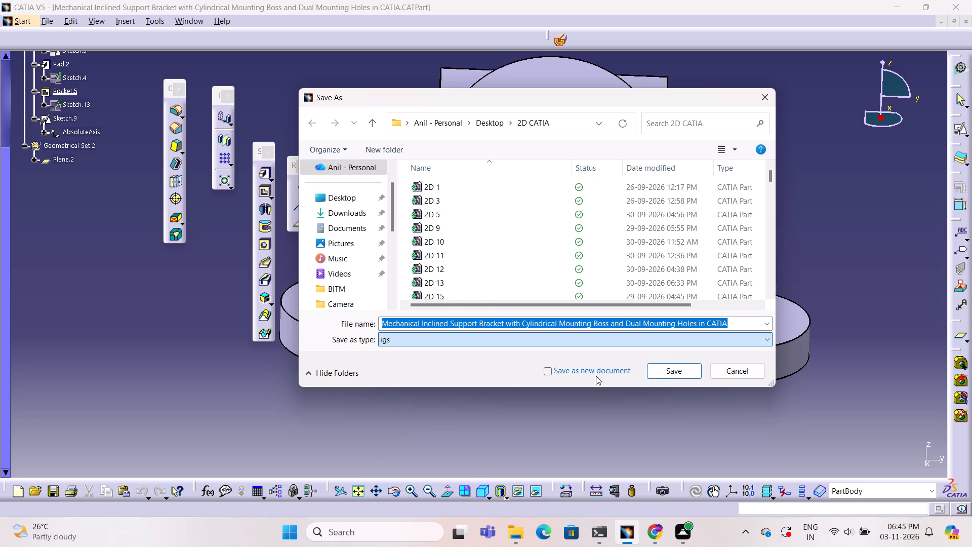
click(673, 373)
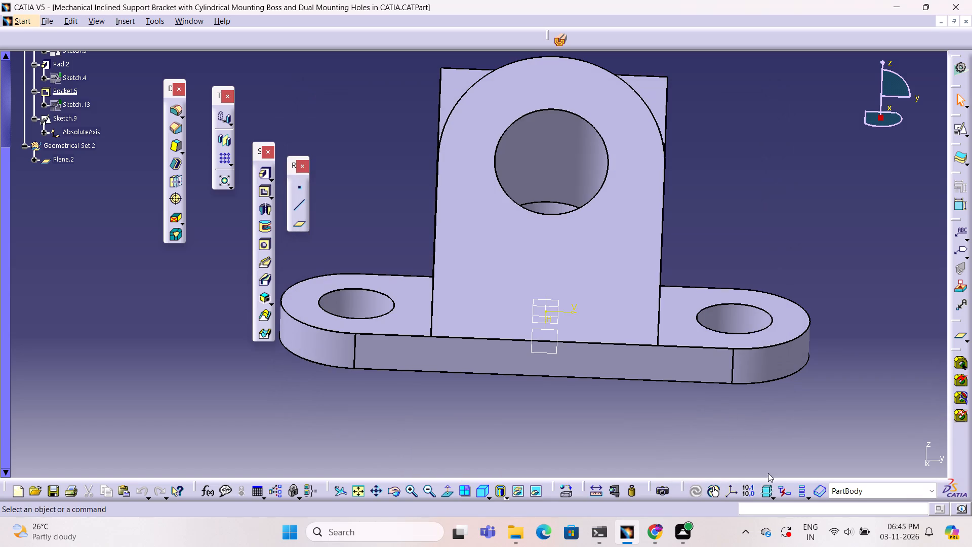